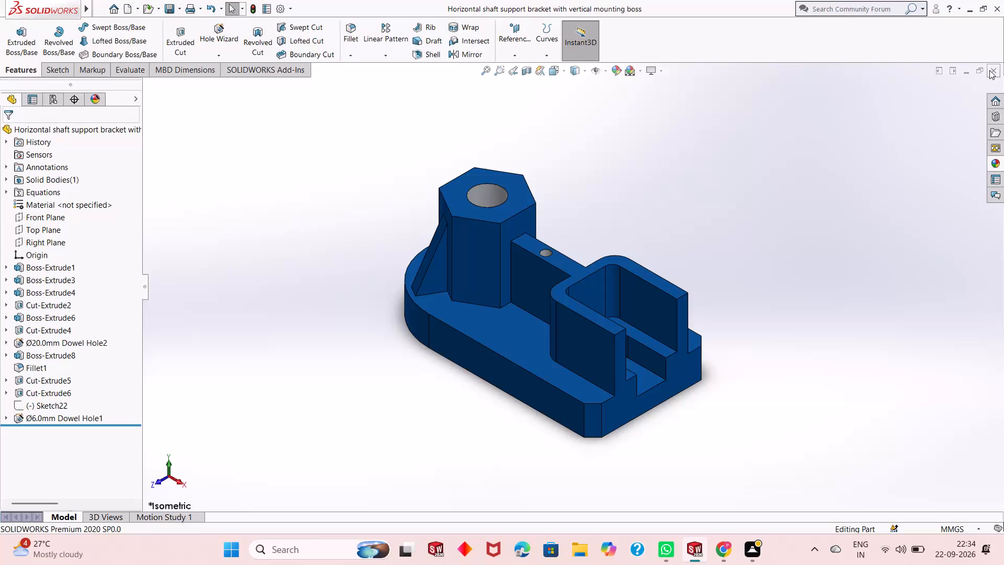
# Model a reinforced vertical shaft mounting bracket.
# Close the open horizontal shaft support bracket part.
pyautogui.click(990, 70)
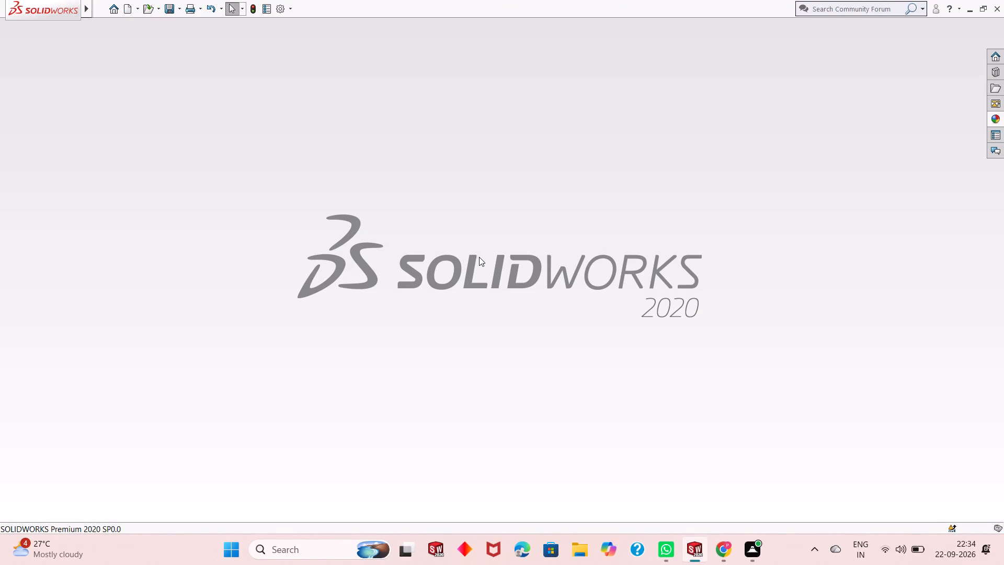
# Create a new, empty part document.
pyautogui.click(129, 4)
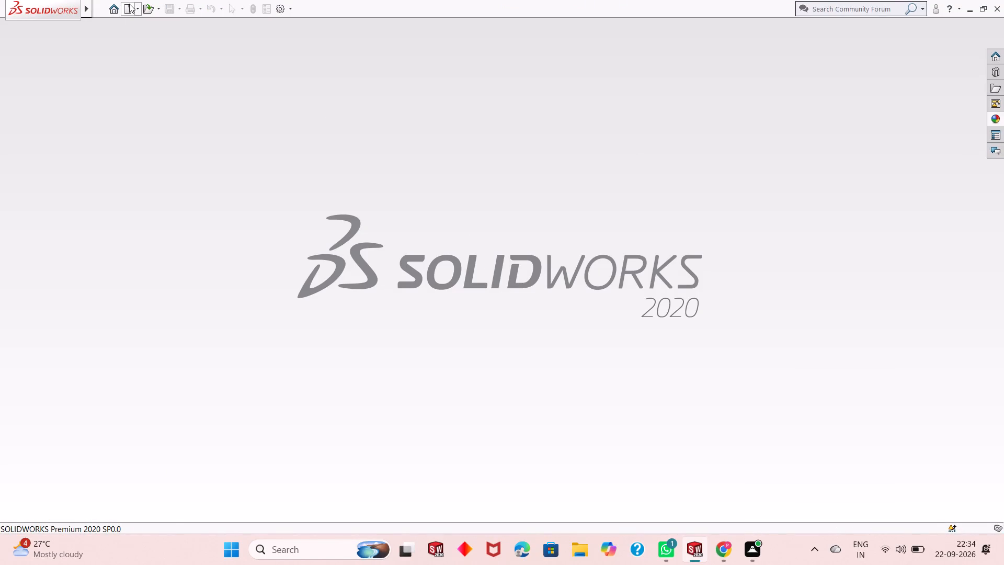
pyautogui.doubleClick(253, 262)
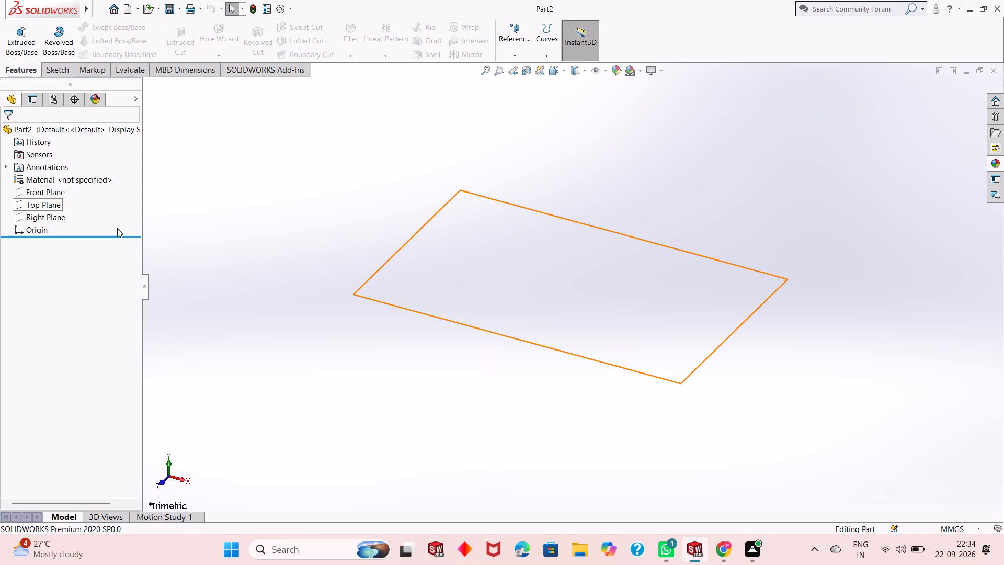
# Start a new sketch on the Top Plane of the new part.
pyautogui.scroll(-1, 284, 258)
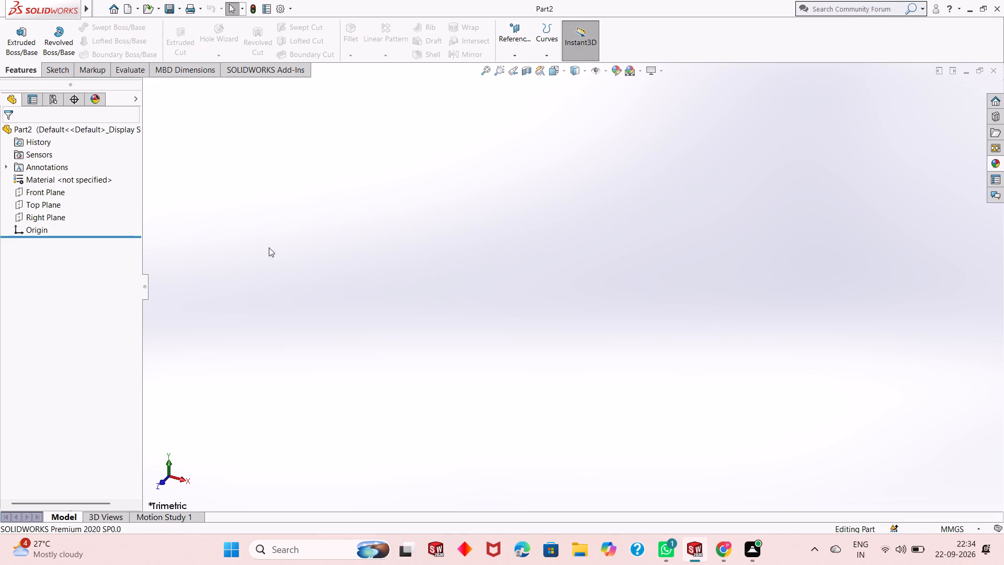
pyautogui.click(51, 202)
pyautogui.click(61, 191)
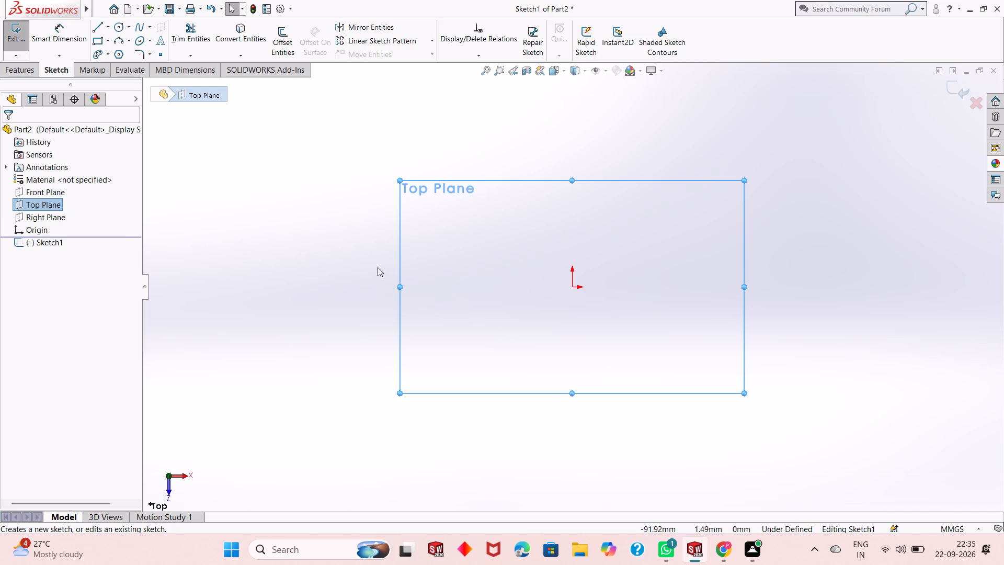
pyautogui.scroll(-1, 640, 276)
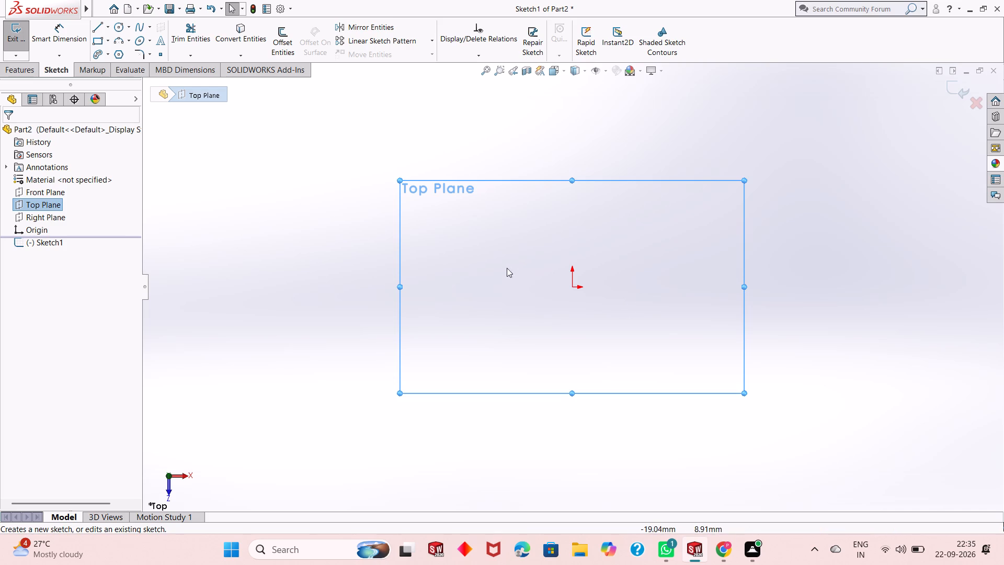
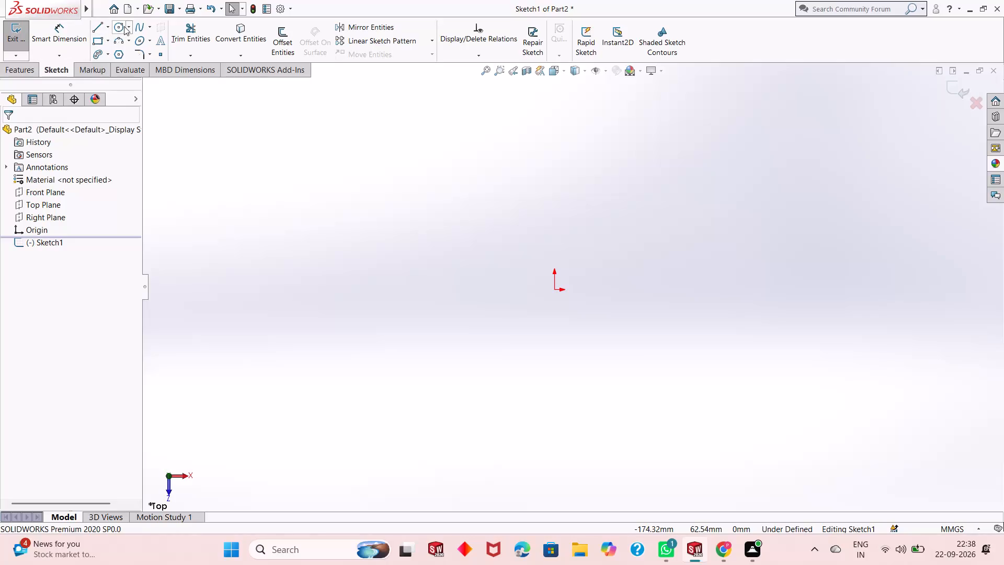
# Sketch a circle centred on the origin with a radius of about 25.5 mm.
pyautogui.click(119, 30)
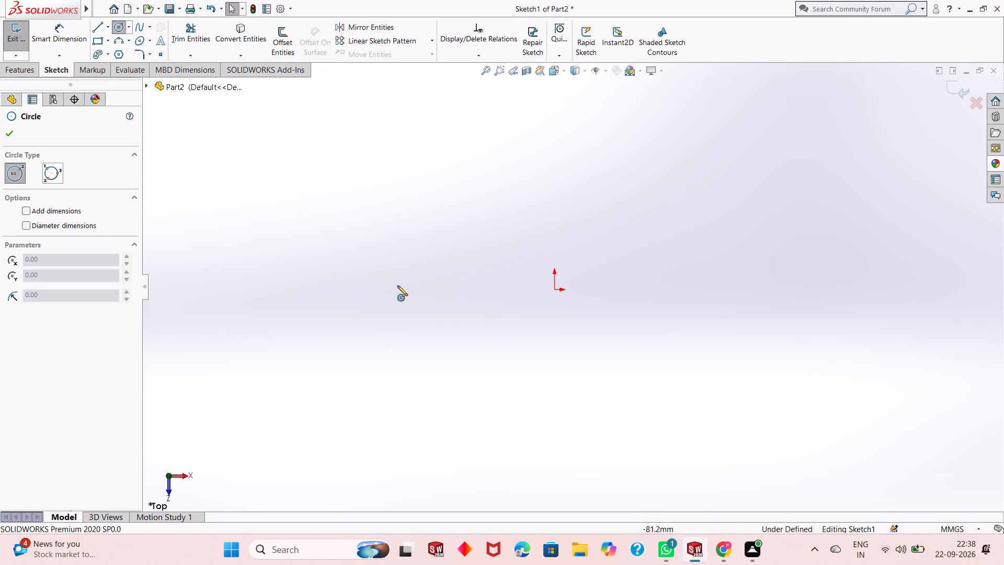
pyautogui.click(553, 290)
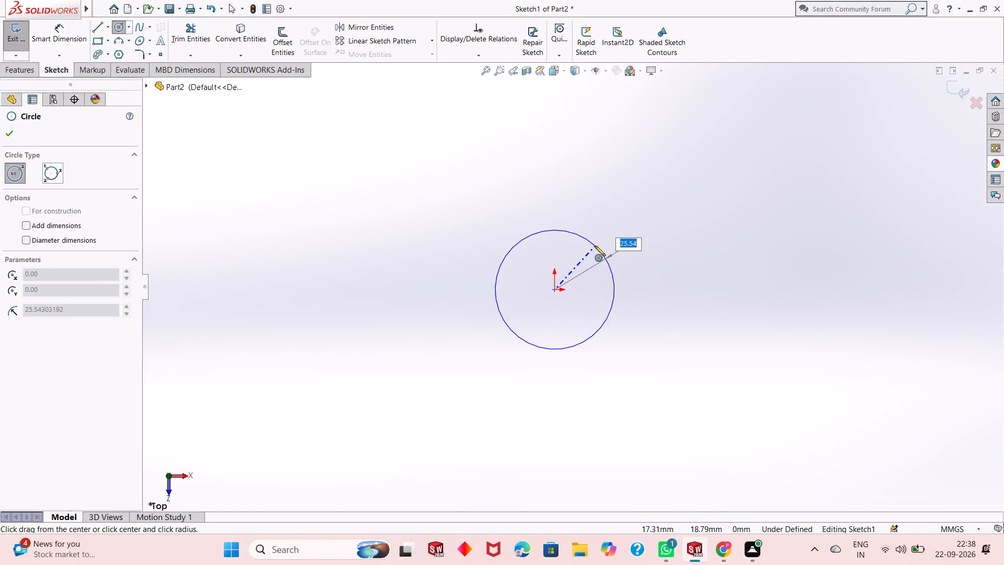
pyautogui.click(595, 246)
pyautogui.click(9, 134)
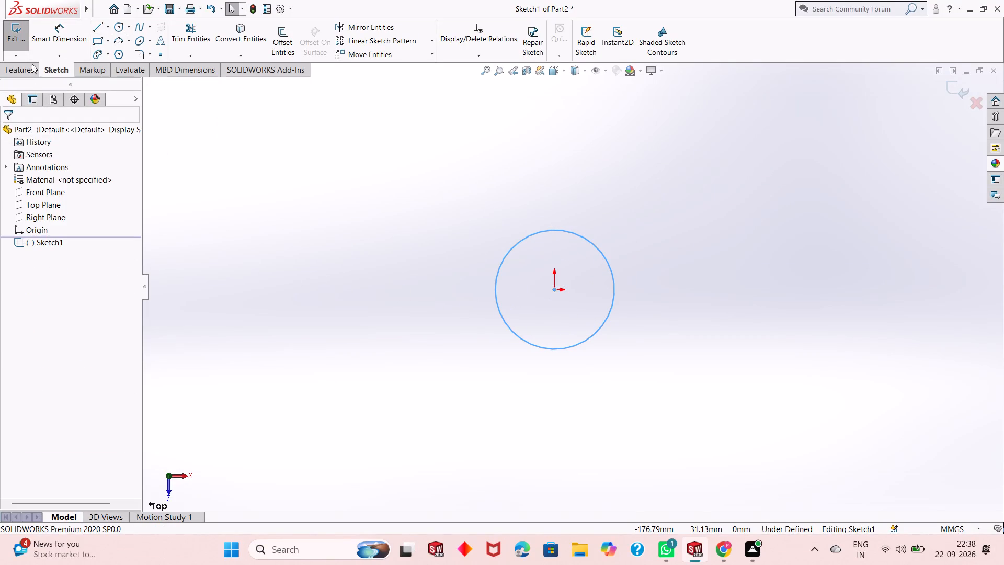
# Dimension the circle's diameter as 45 mm.
pyautogui.click(54, 37)
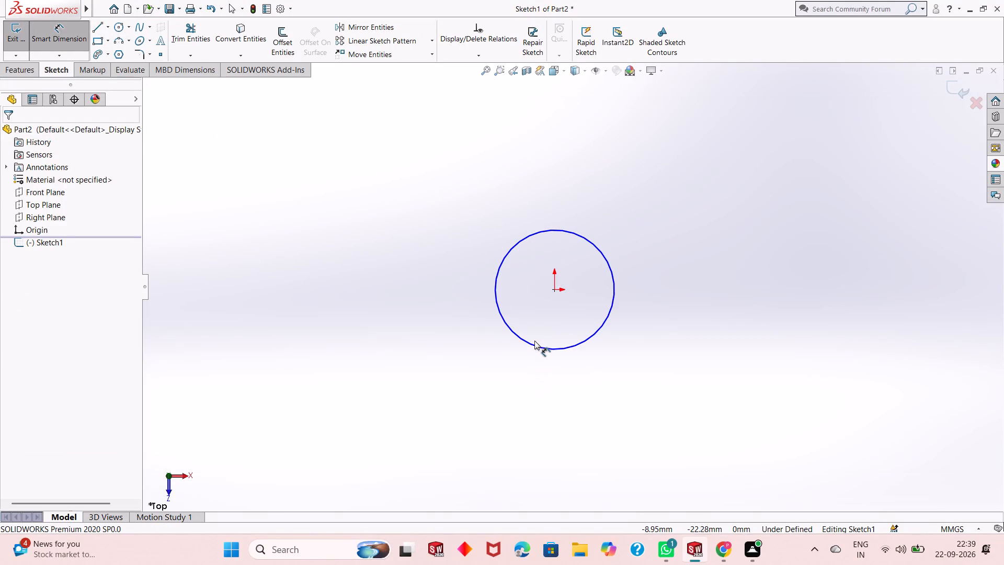
pyautogui.click(528, 344)
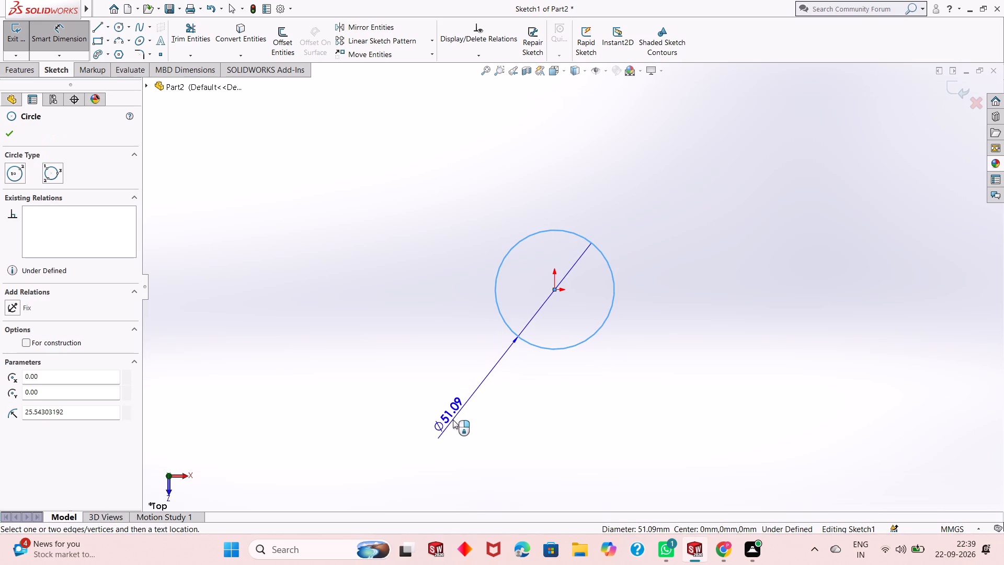
pyautogui.click(453, 420)
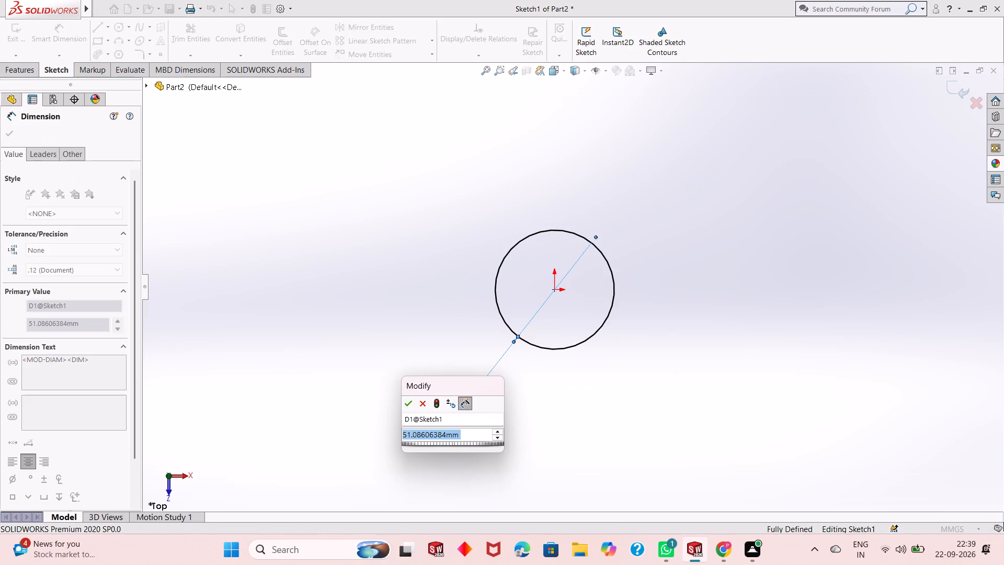
pyautogui.write('45')
pyautogui.press('Return')
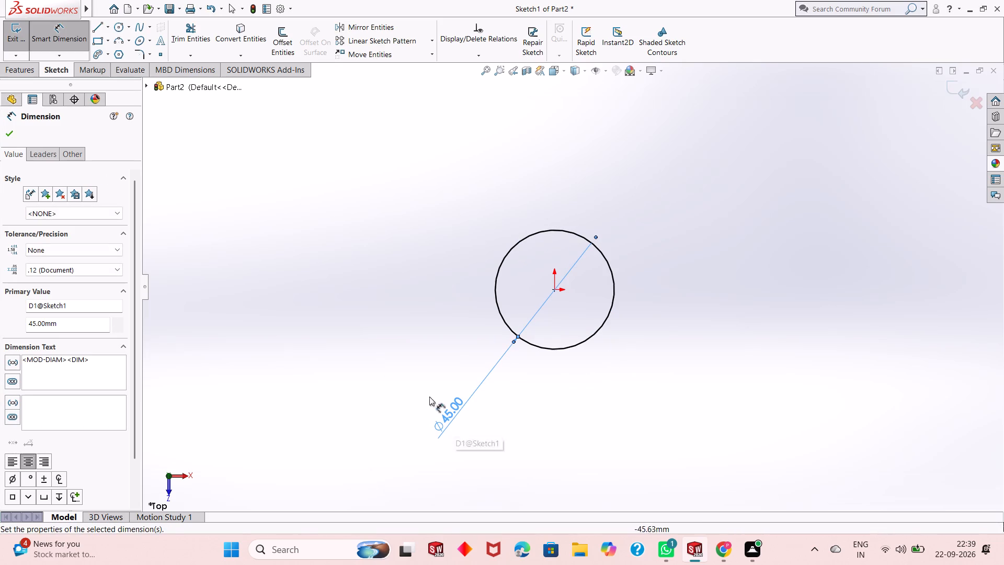
pyautogui.rightClick(340, 230)
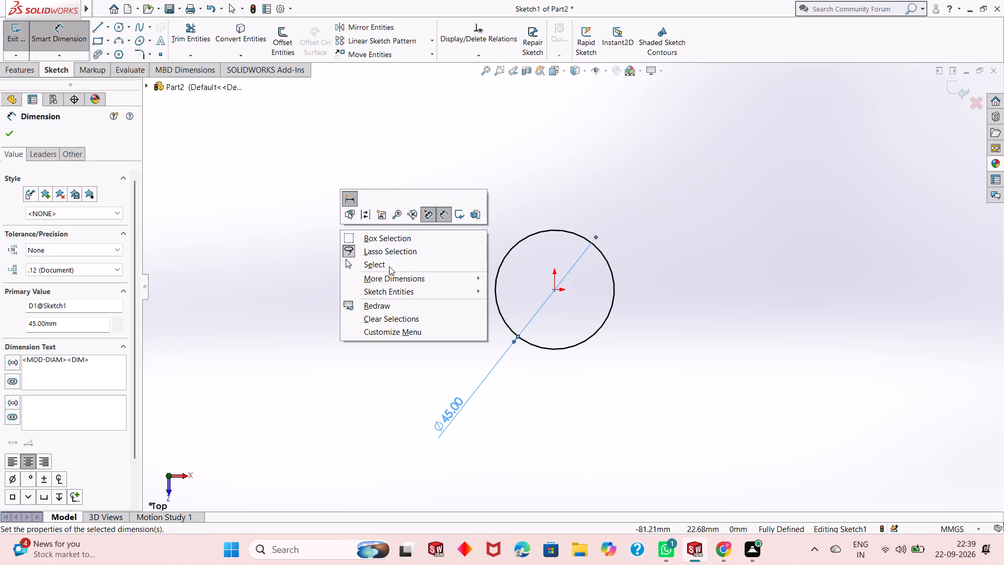
pyautogui.click(389, 266)
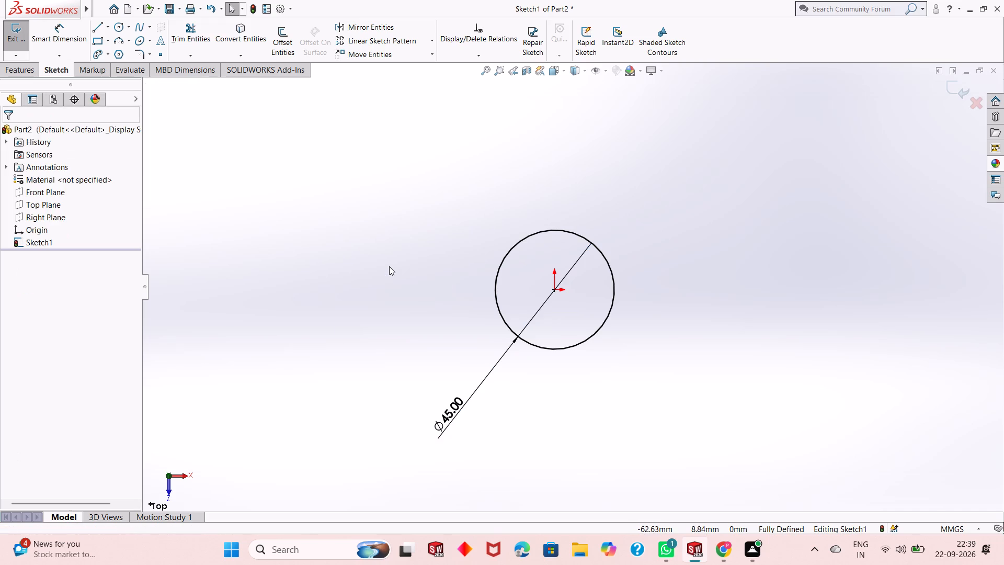
# Extrude the circle sketch as a blind boss 80 mm deep to form a solid cylinder.
pyautogui.click(18, 73)
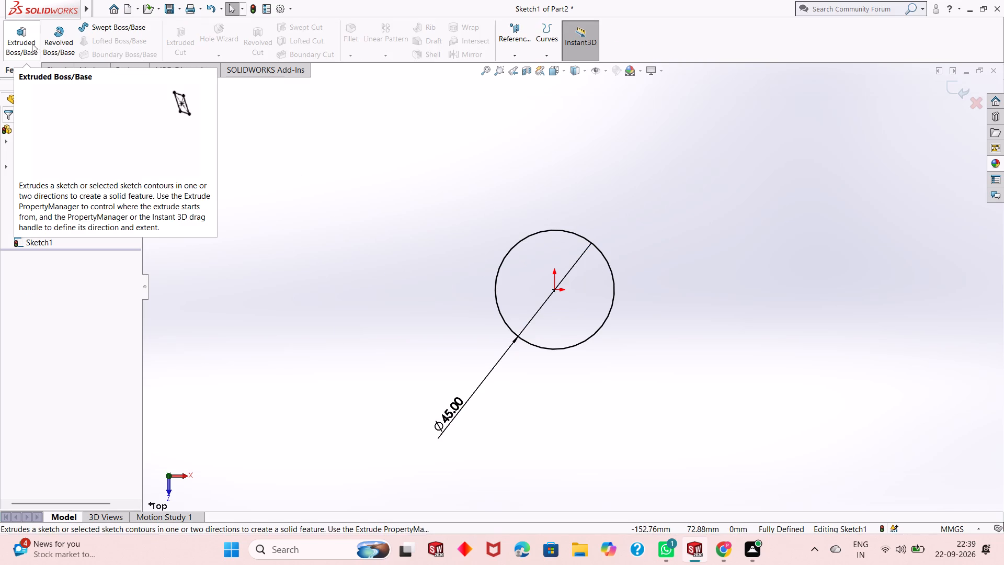
pyautogui.click(28, 43)
pyautogui.scroll(4, 481, 343)
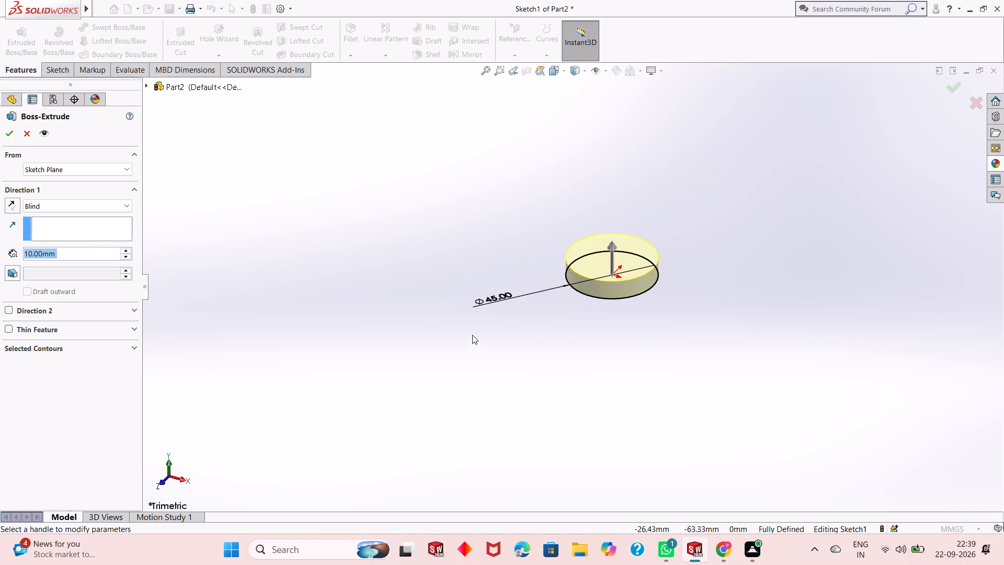
pyautogui.scroll(-3, 670, 173)
pyautogui.scroll(3, 549, 378)
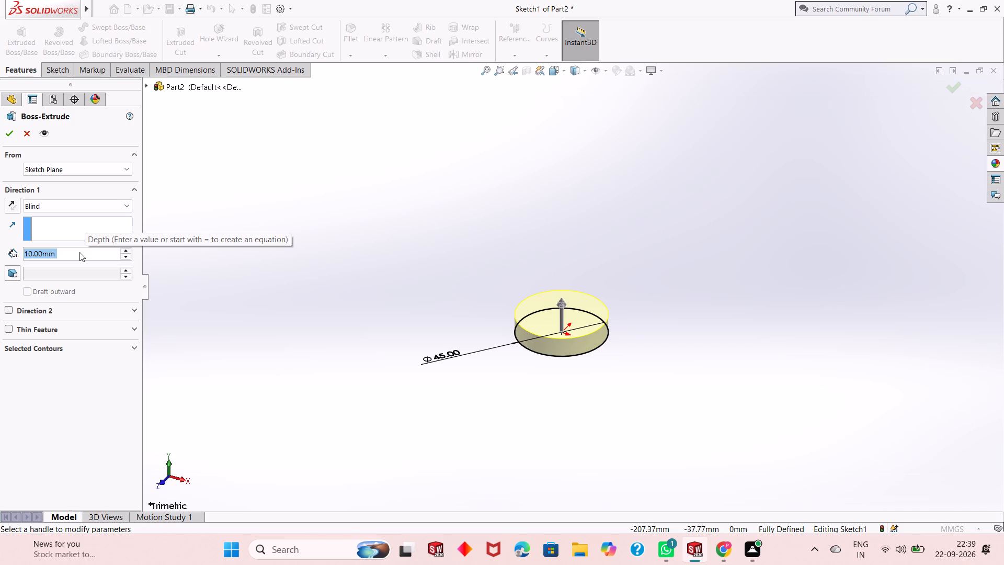
pyautogui.write('80')
pyautogui.press('Return')
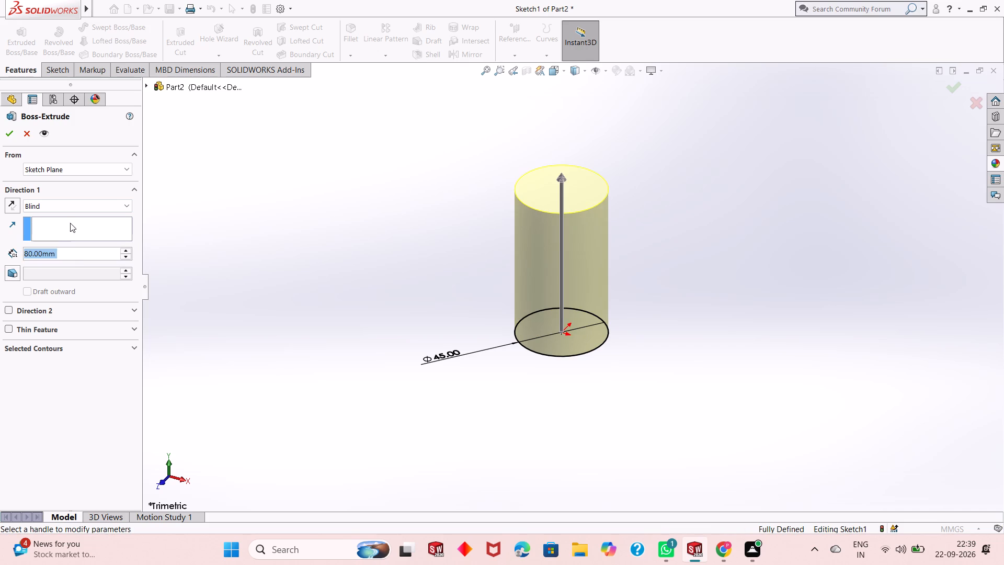
pyautogui.click(10, 138)
pyautogui.click(296, 257)
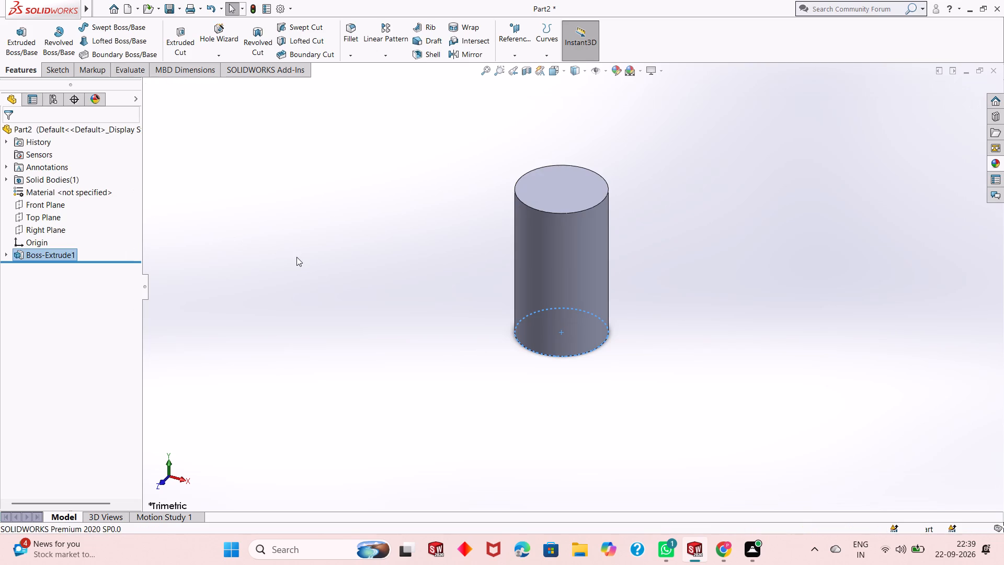
# Create a reference plane at a 0 mm offset from the Top Plane.
pyautogui.scroll(3, 446, 288)
pyautogui.scroll(-2, 652, 279)
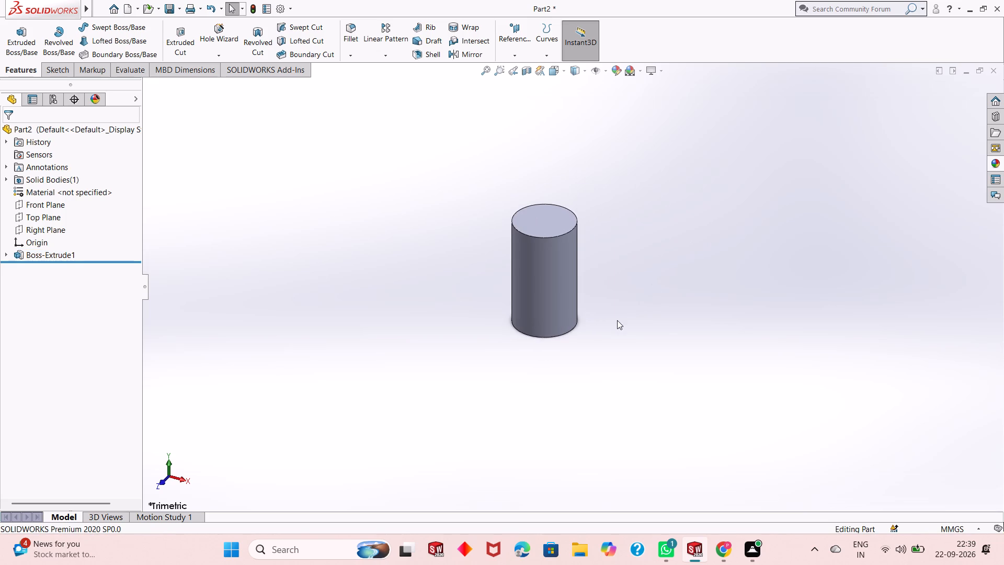
pyautogui.scroll(-2, 617, 320)
pyautogui.scroll(2, 524, 299)
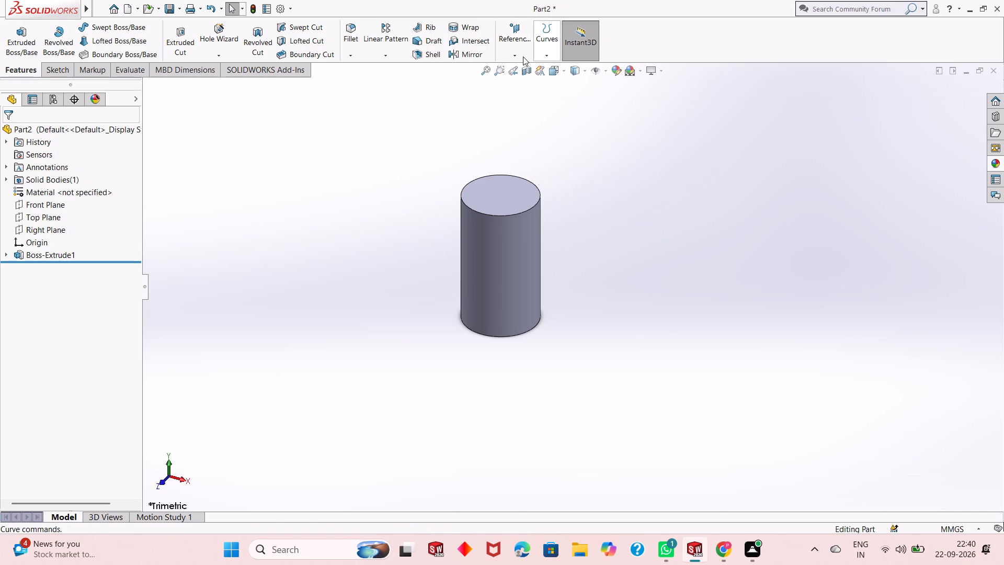
pyautogui.click(521, 53)
pyautogui.click(527, 63)
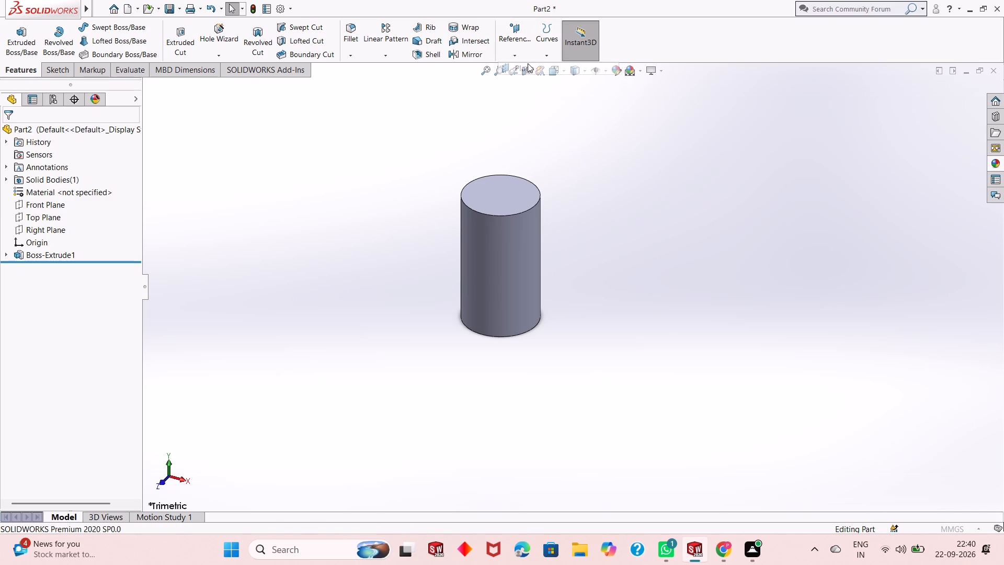
pyautogui.moveTo(566, 204); pyautogui.dragTo(566, 232, button='middle')
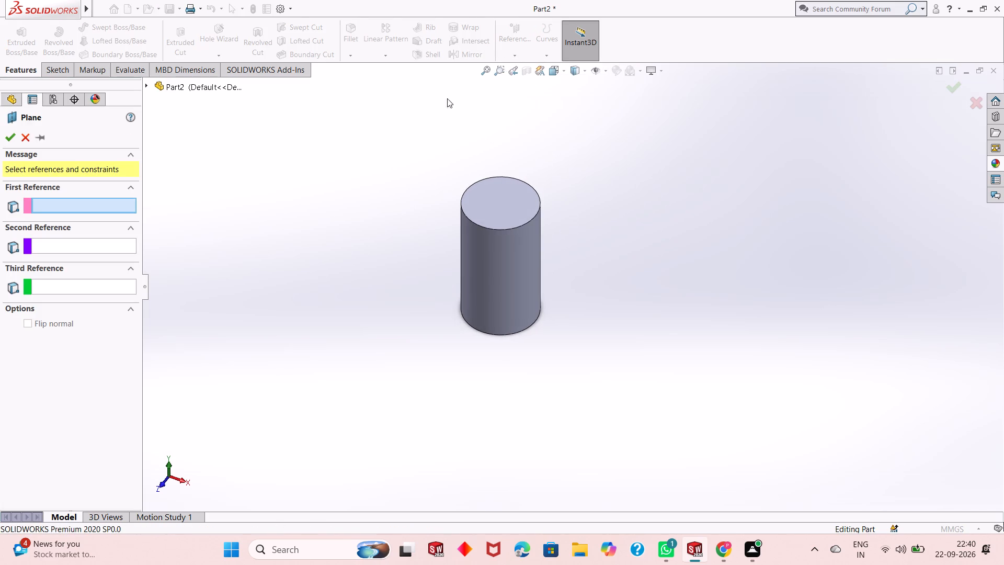
pyautogui.click(159, 85)
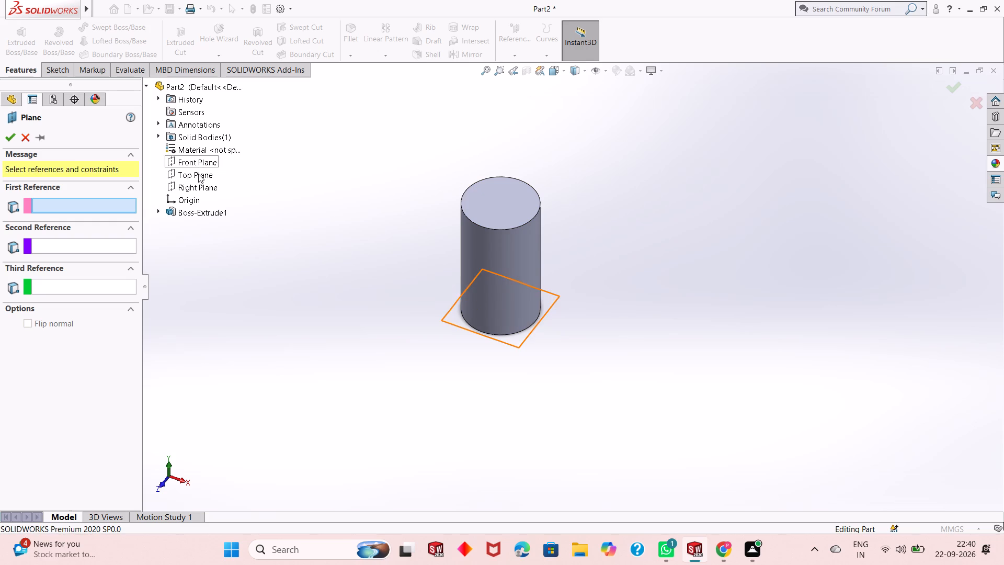
pyautogui.click(198, 174)
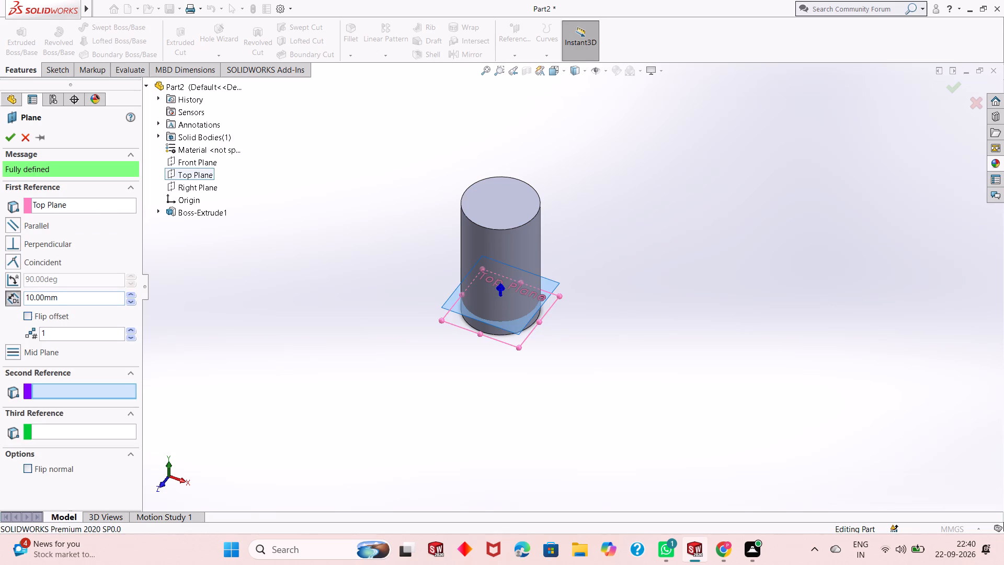
pyautogui.doubleClick(69, 299)
pyautogui.press('0')
pyautogui.press('Return')
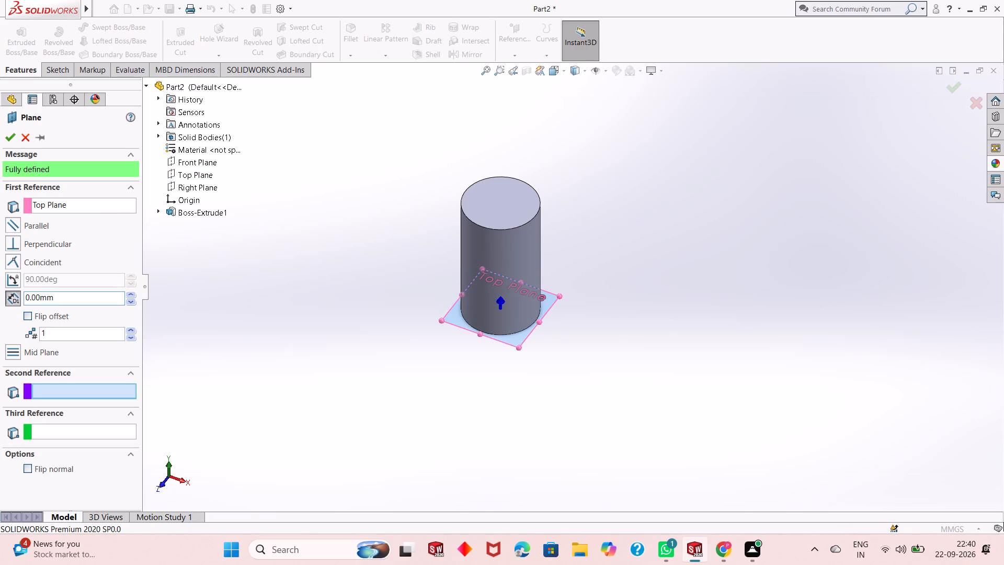
pyautogui.click(5, 135)
# Start a new sketch on the new reference plane and view it face-on.
pyautogui.moveTo(415, 290); pyautogui.dragTo(428, 357, button='middle')
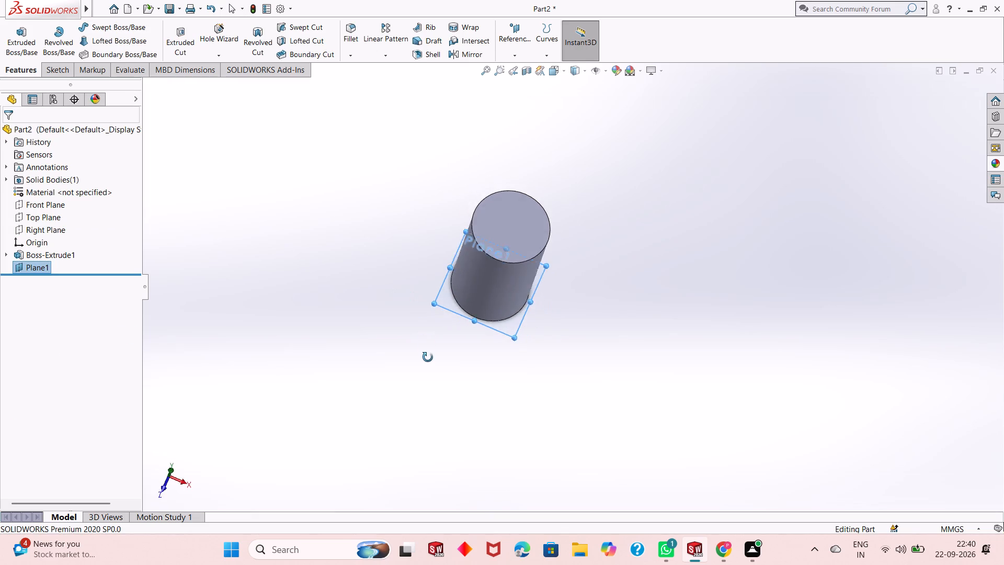
pyautogui.moveTo(428, 357); pyautogui.dragTo(408, 394, button='middle')
pyautogui.rightClick(557, 247)
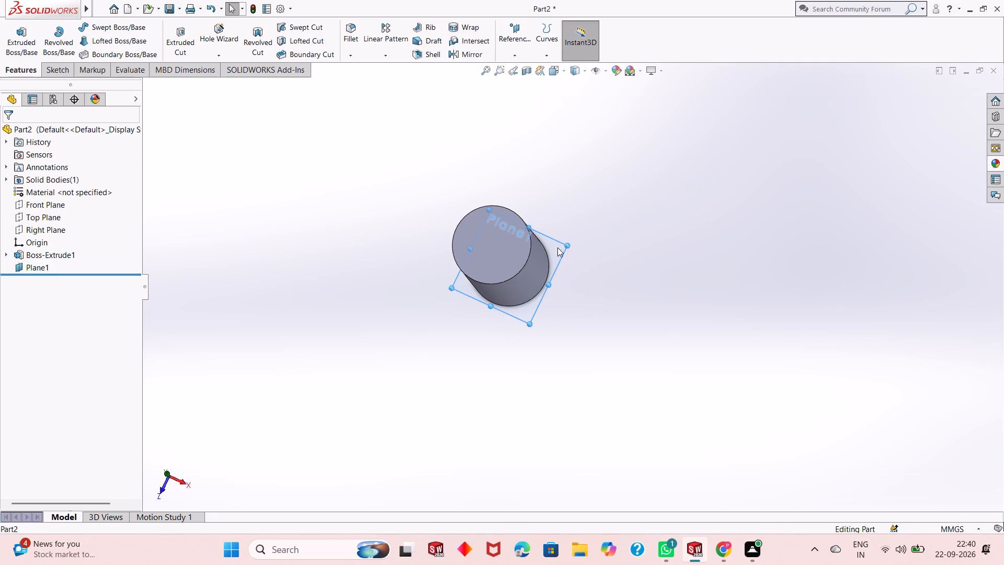
pyautogui.click(580, 235)
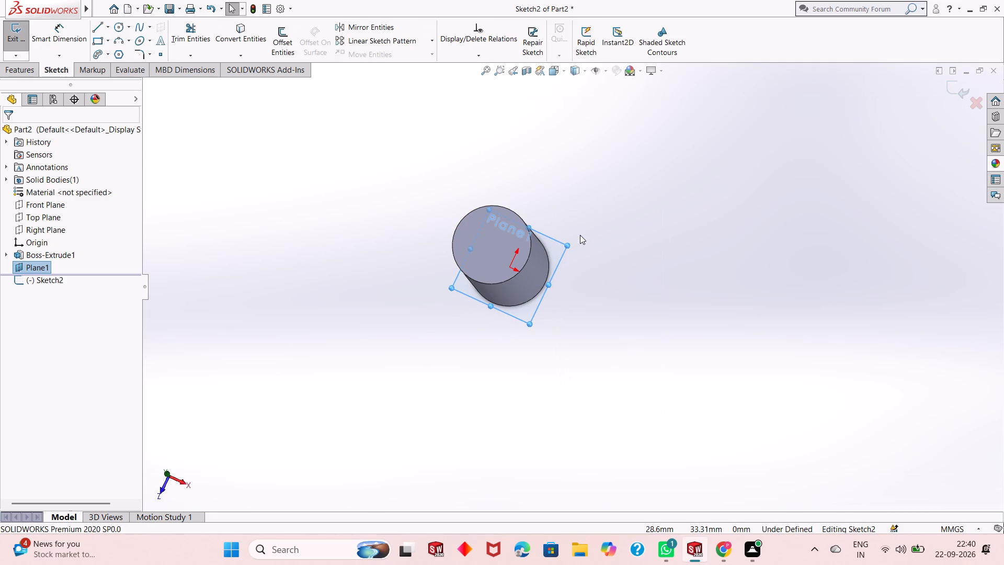
pyautogui.hotkey('ctrl', '8')
pyautogui.press('Escape')
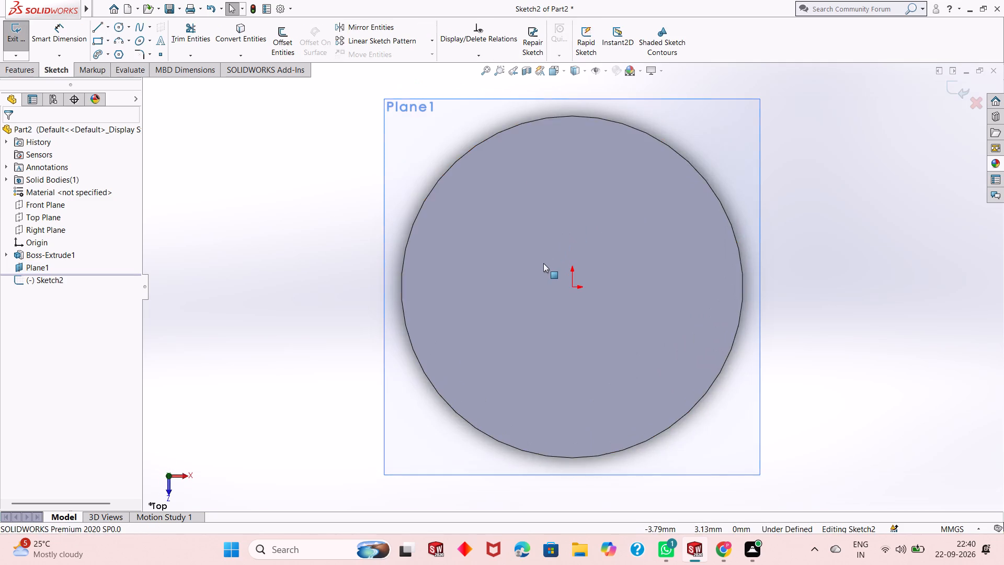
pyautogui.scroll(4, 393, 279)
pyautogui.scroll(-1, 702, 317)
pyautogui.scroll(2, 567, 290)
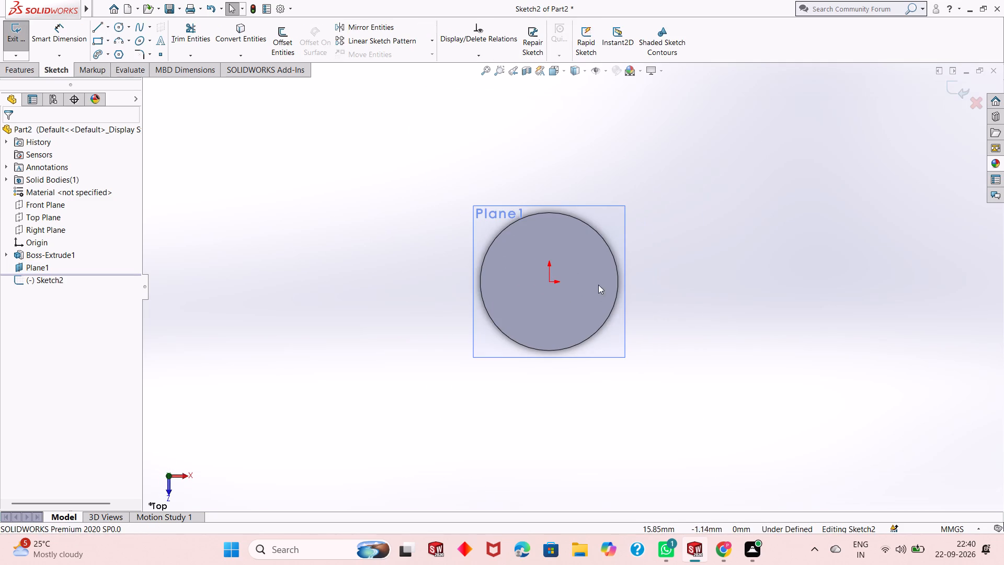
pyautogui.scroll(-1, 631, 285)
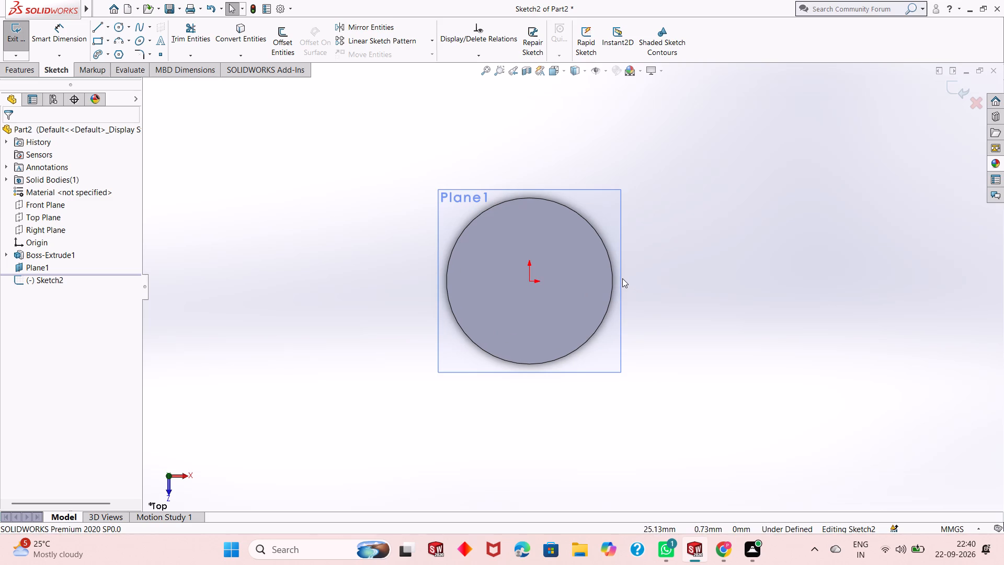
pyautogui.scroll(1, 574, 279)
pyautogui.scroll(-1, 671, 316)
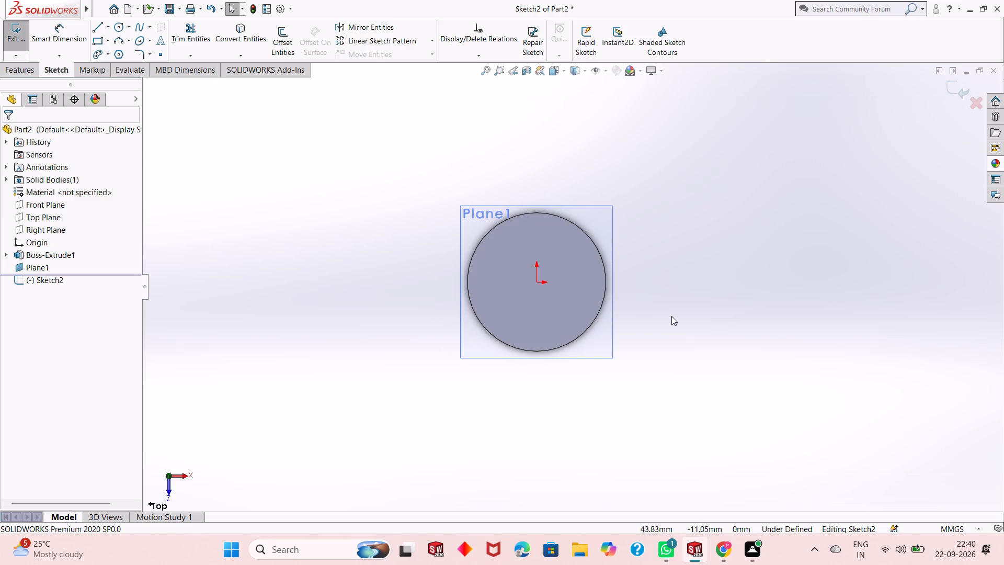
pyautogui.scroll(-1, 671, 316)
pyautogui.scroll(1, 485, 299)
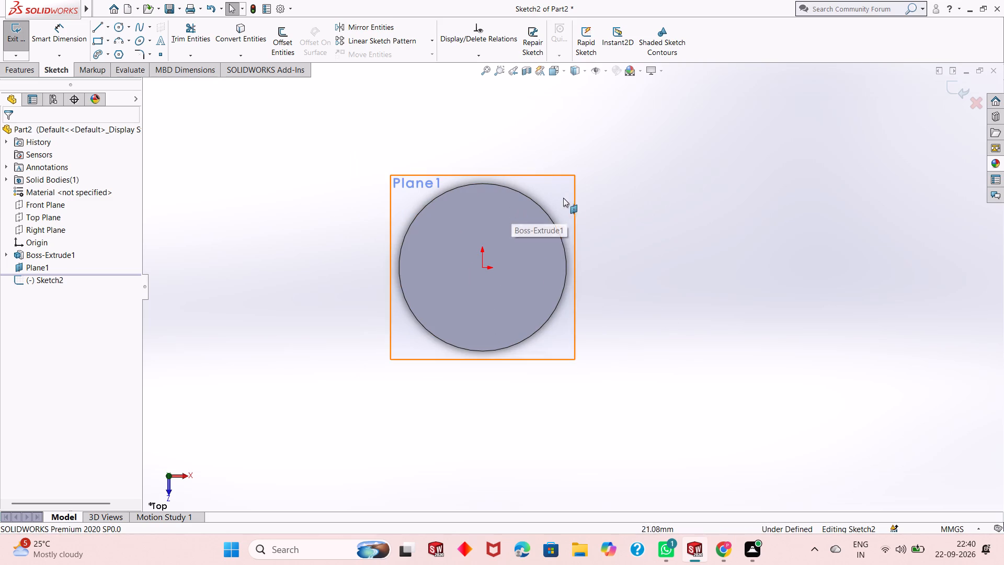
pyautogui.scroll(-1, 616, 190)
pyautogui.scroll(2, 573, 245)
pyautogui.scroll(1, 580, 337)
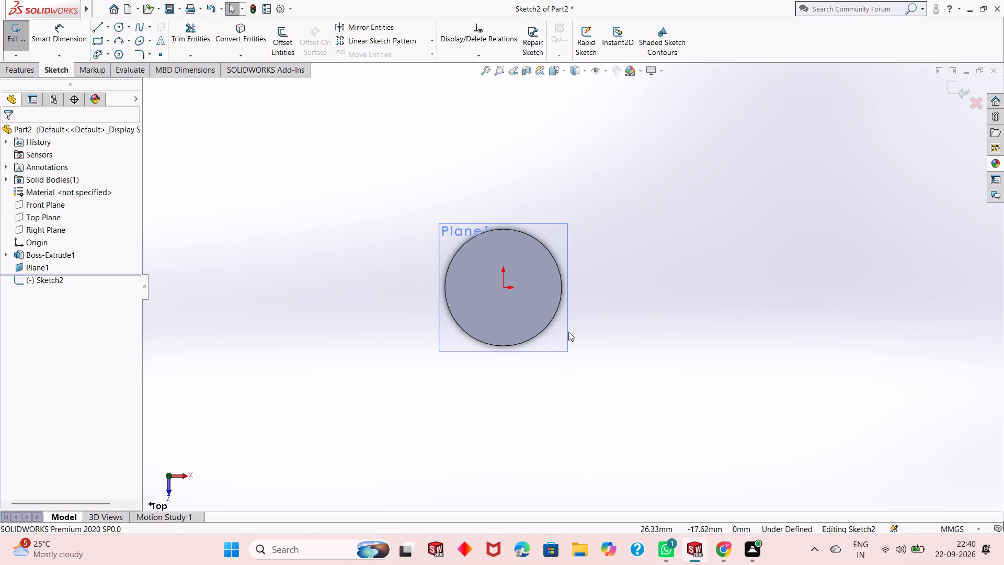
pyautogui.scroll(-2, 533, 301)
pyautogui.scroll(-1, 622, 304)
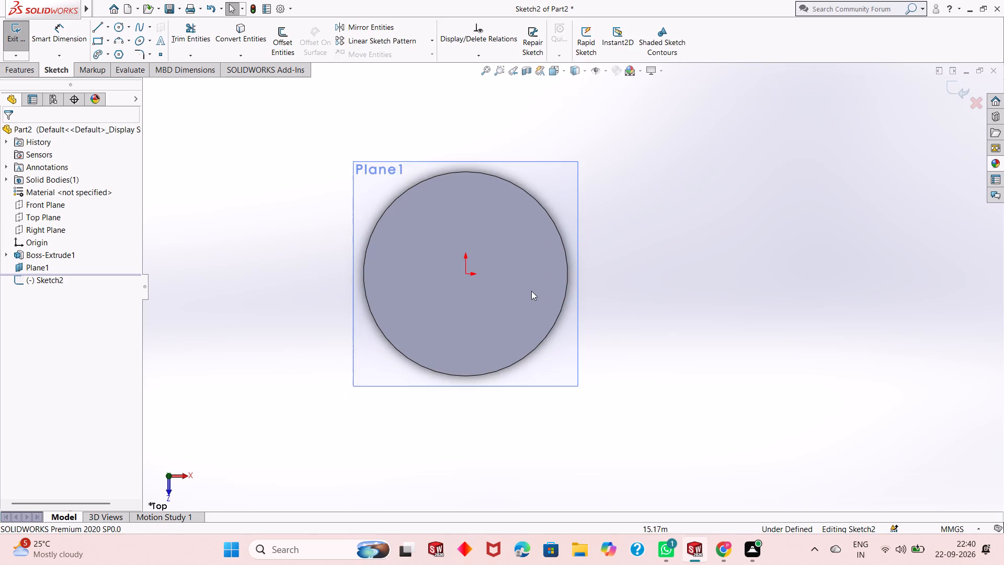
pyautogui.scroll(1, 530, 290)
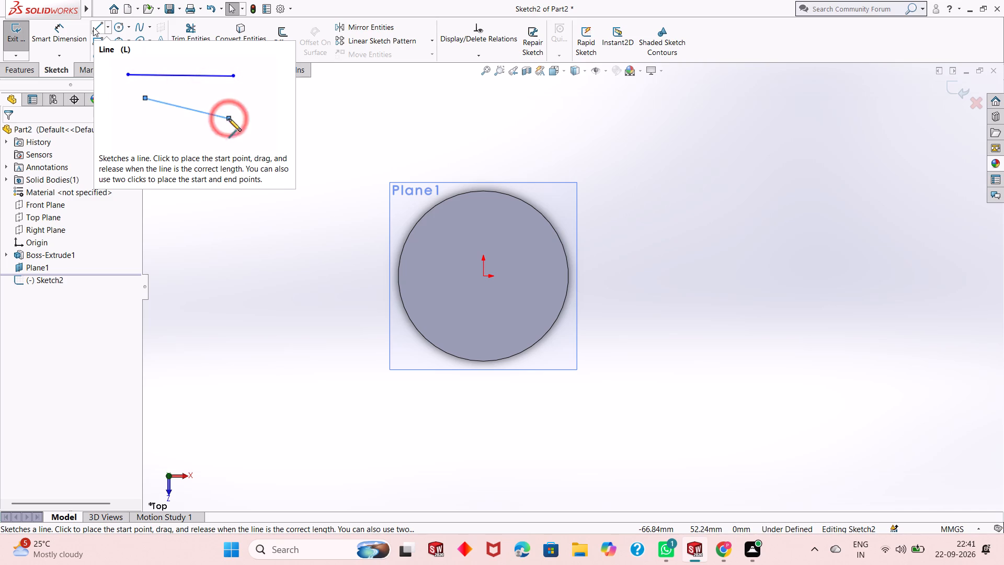
# Sketch a horizontal line about 69 mm long from the origin outward past the cylinder's edge.
pyautogui.click(94, 29)
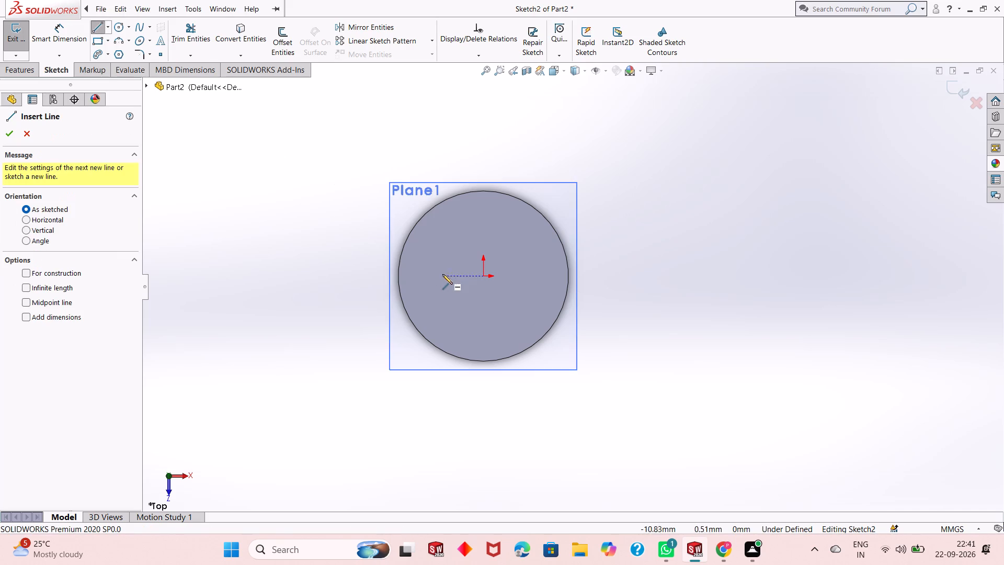
pyautogui.click(483, 277)
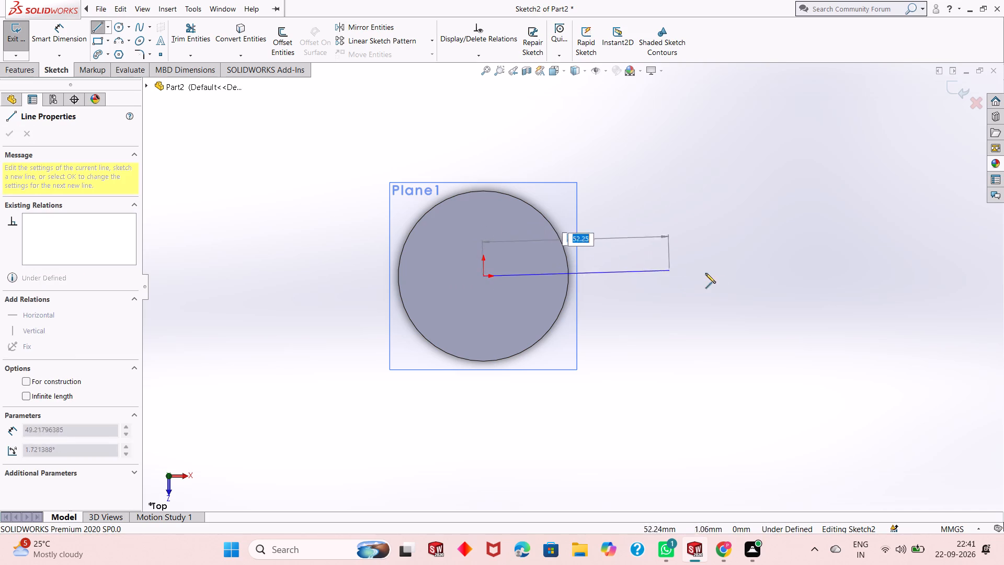
pyautogui.click(745, 276)
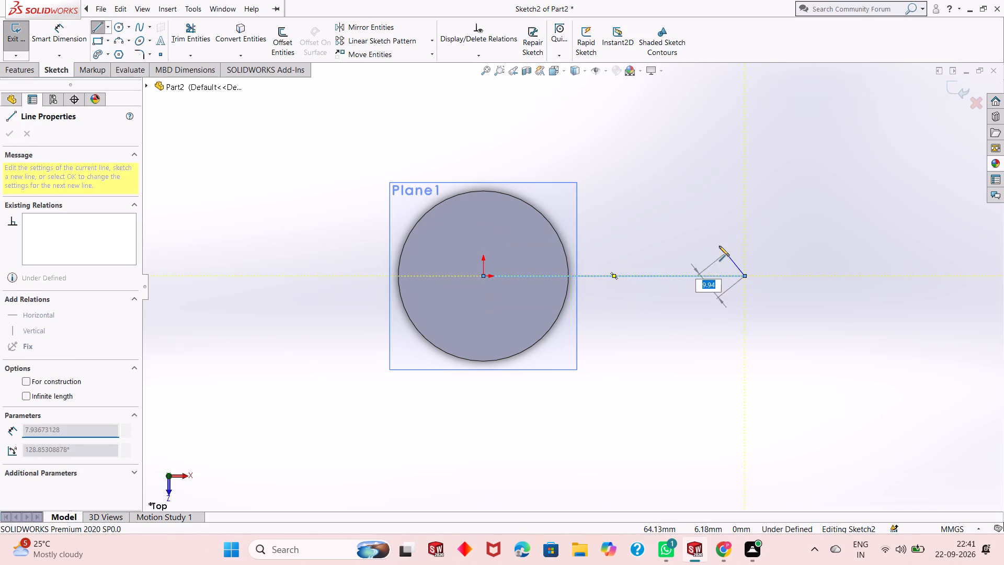
pyautogui.rightClick(719, 245)
pyautogui.click(727, 251)
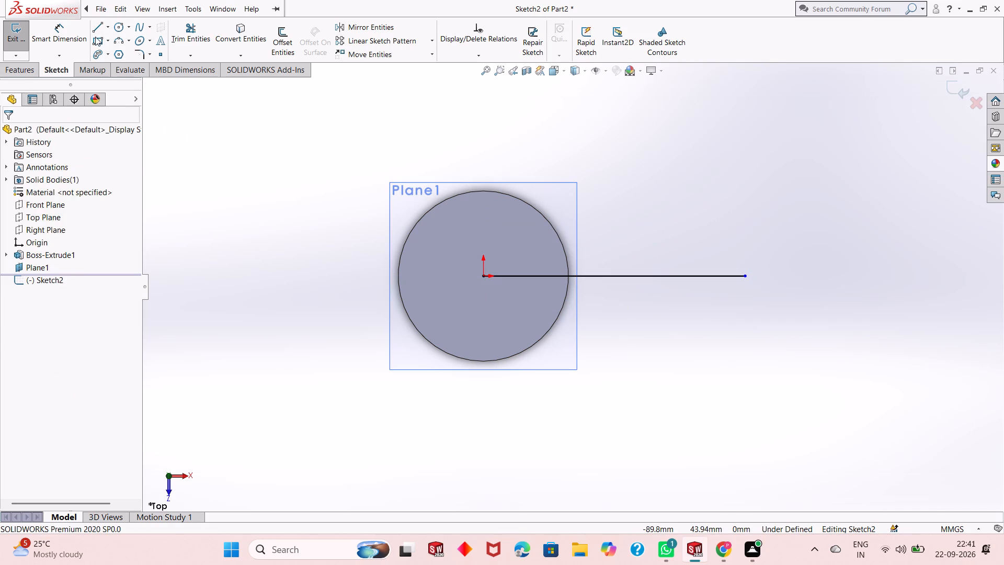
# Sketch a second line from the origin, sloping down at about 40° below the horizontal line and extending past the cylinder's edge.
pyautogui.click(97, 32)
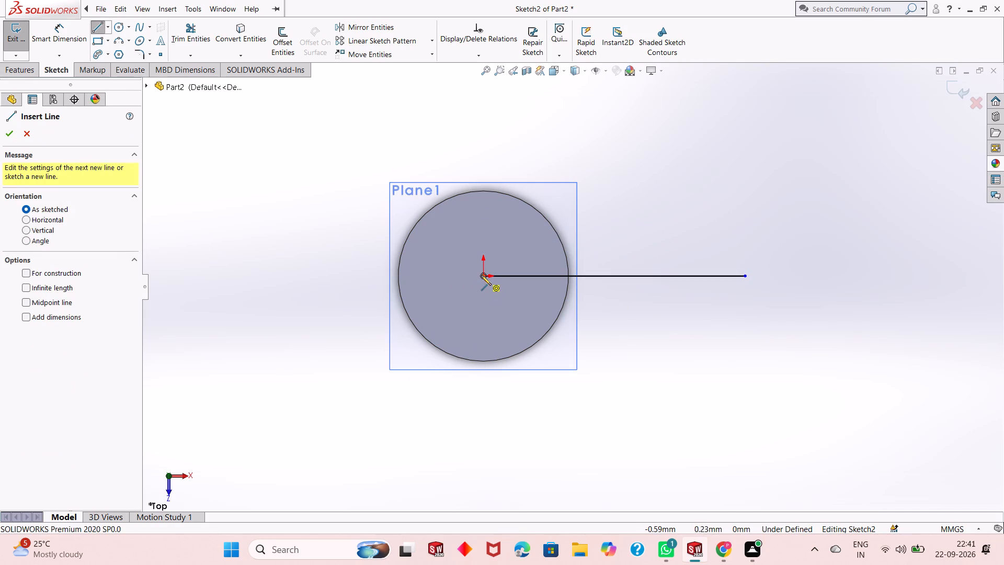
pyautogui.click(481, 275)
pyautogui.click(709, 466)
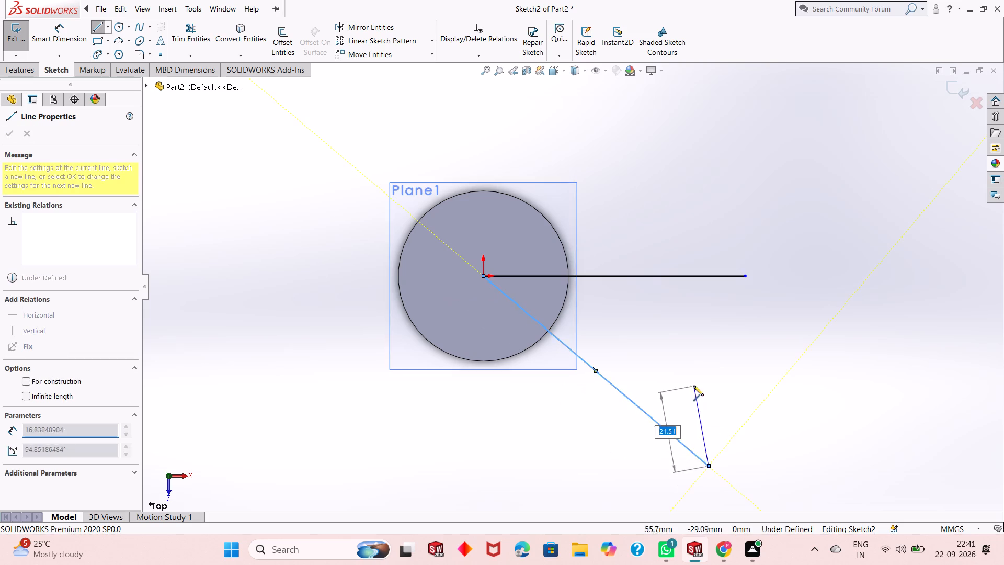
pyautogui.rightClick(693, 386)
pyautogui.click(703, 397)
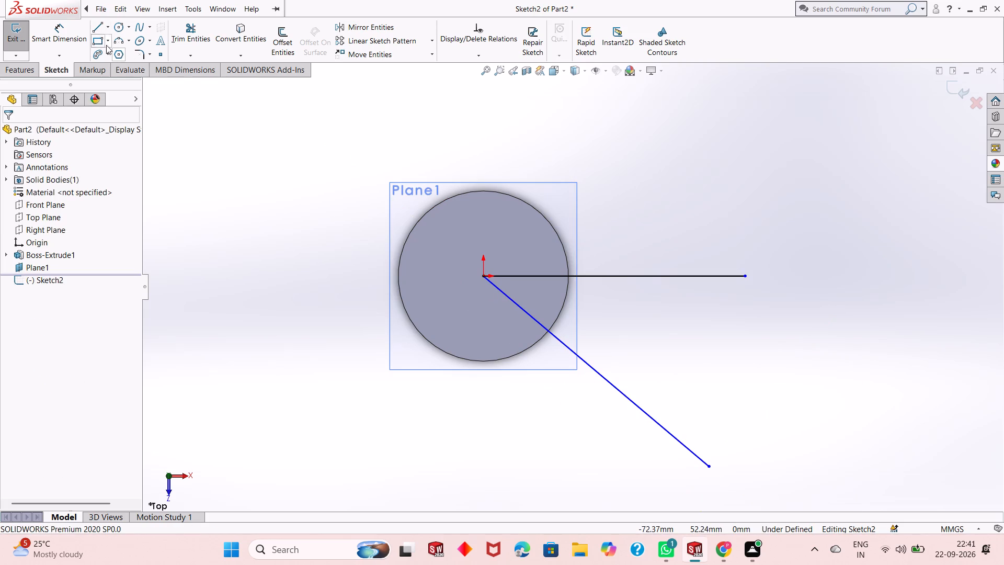
# Dimension the angle between the horizontal line and the lower sloping line as 45°.
pyautogui.click(74, 32)
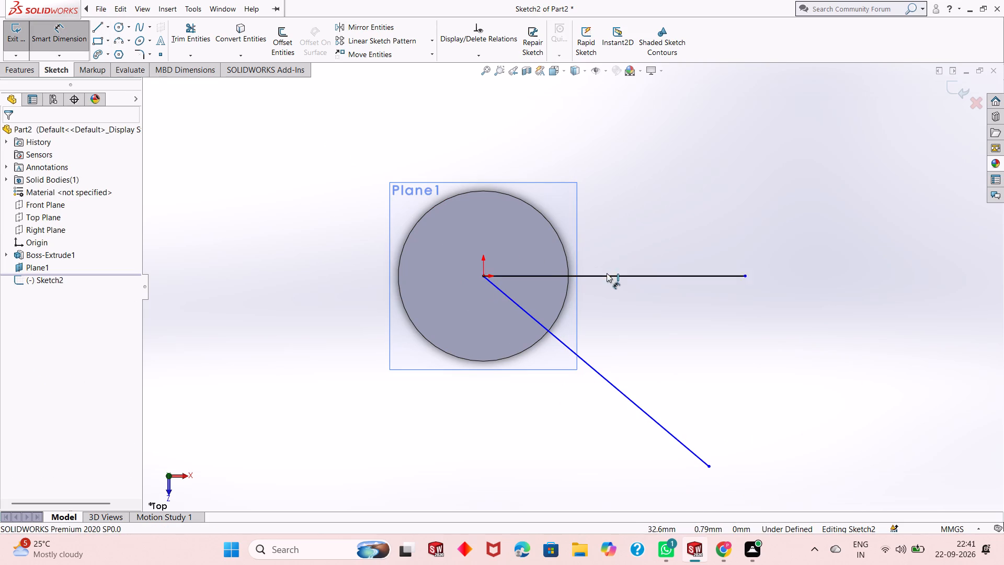
pyautogui.click(607, 277)
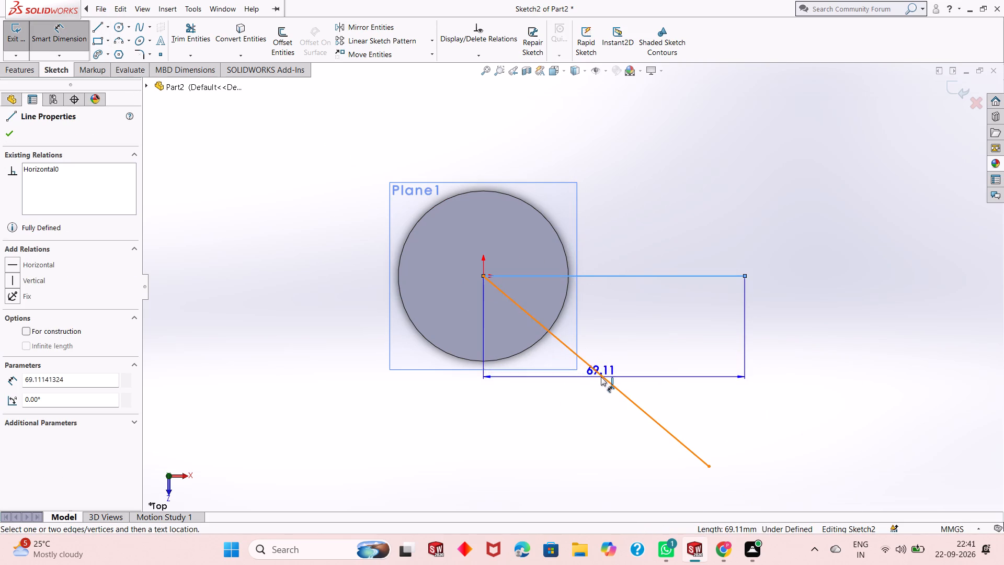
pyautogui.click(601, 377)
pyautogui.click(613, 318)
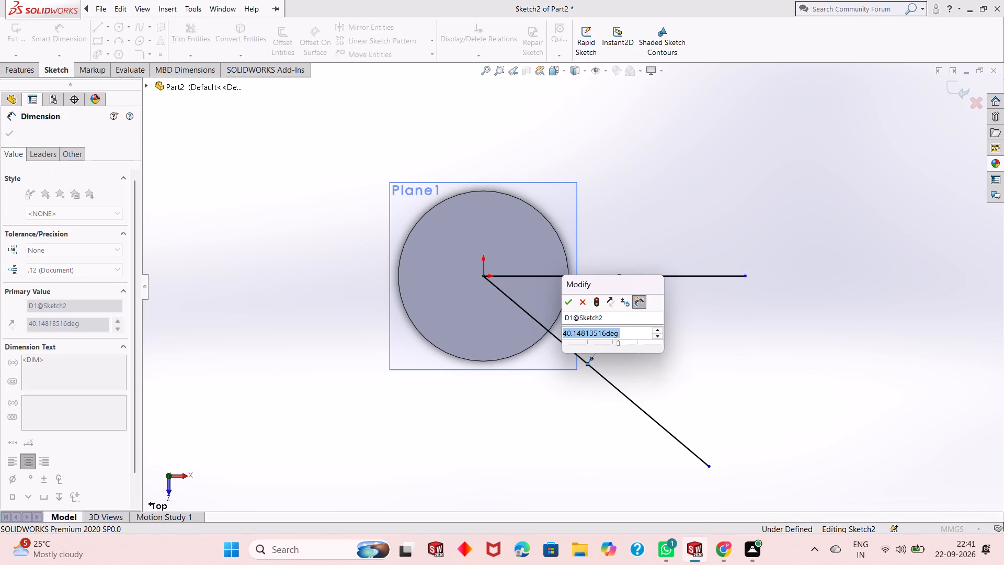
pyautogui.write('45')
pyautogui.press('Return')
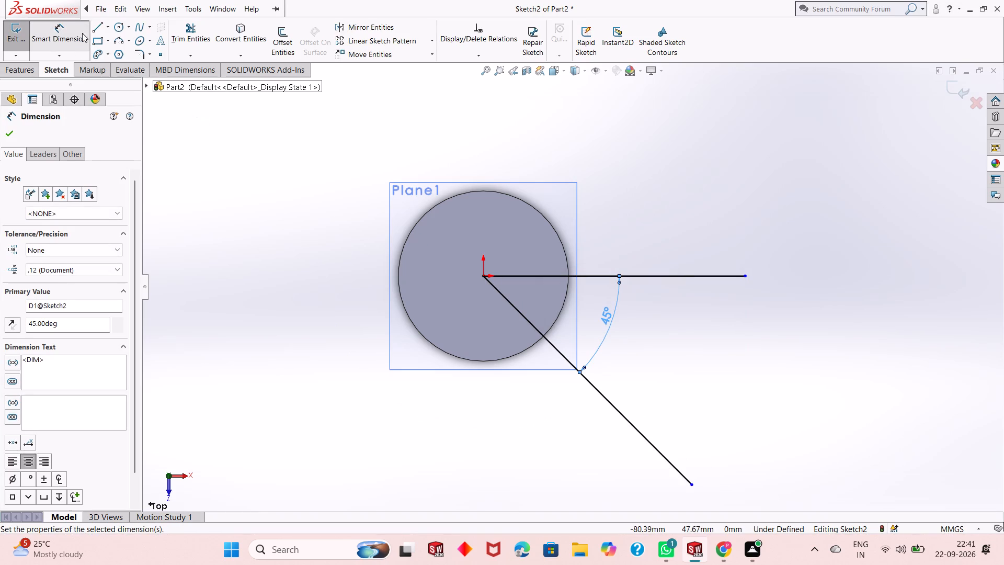
pyautogui.click(6, 131)
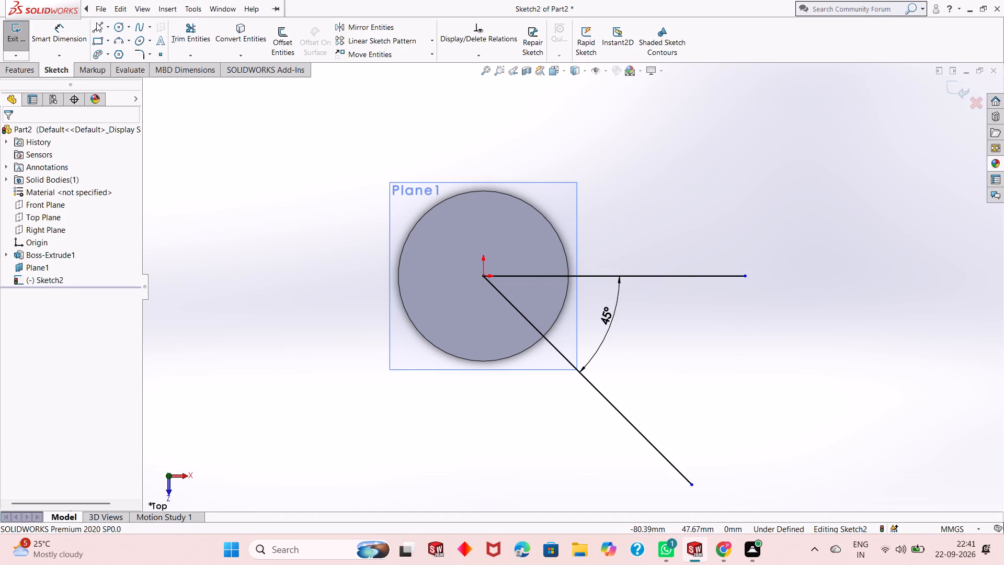
# Sketch a third line about 73 mm long from the origin, rising at about 35° above the horizontal line.
pyautogui.click(96, 22)
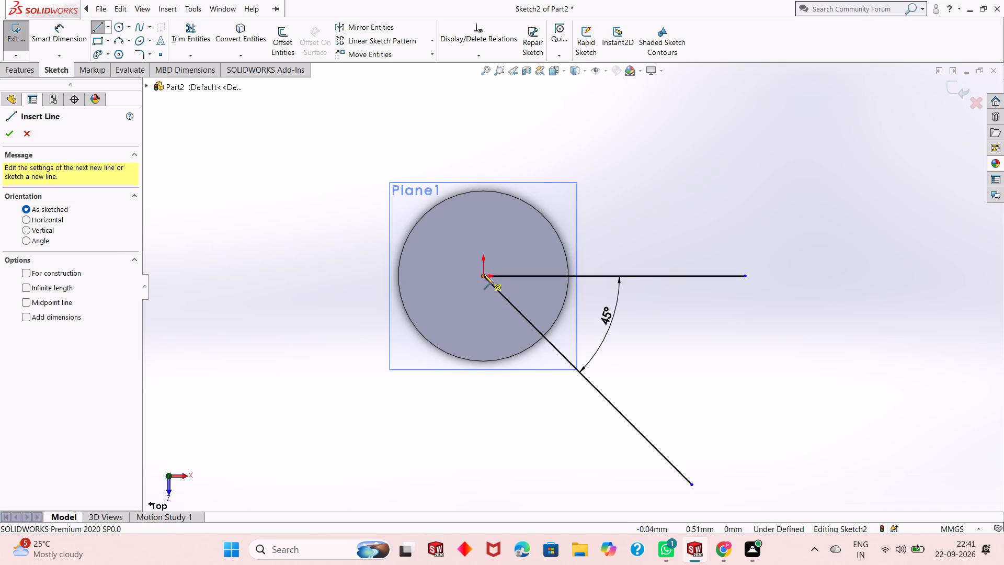
pyautogui.click(482, 278)
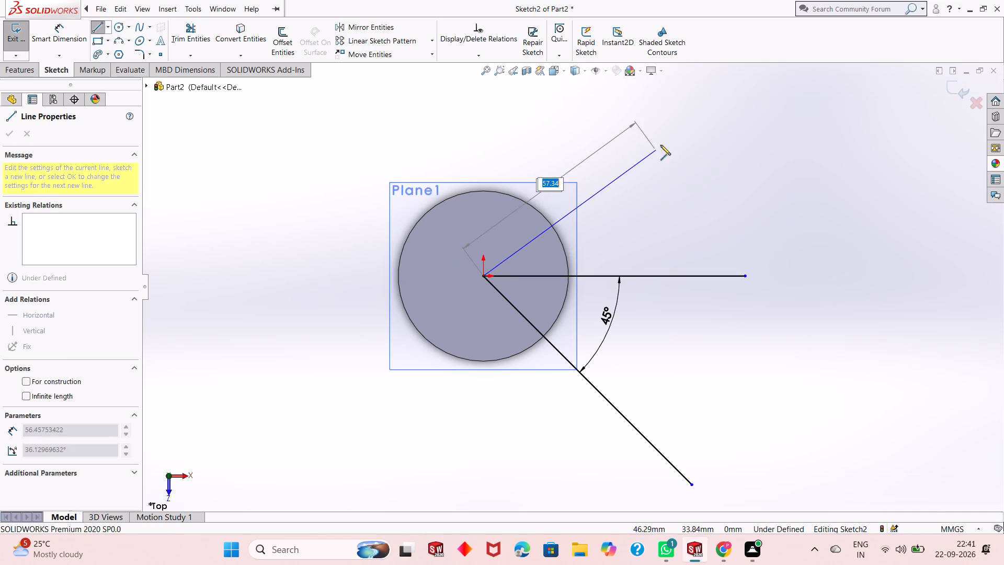
pyautogui.click(709, 119)
pyautogui.rightClick(709, 119)
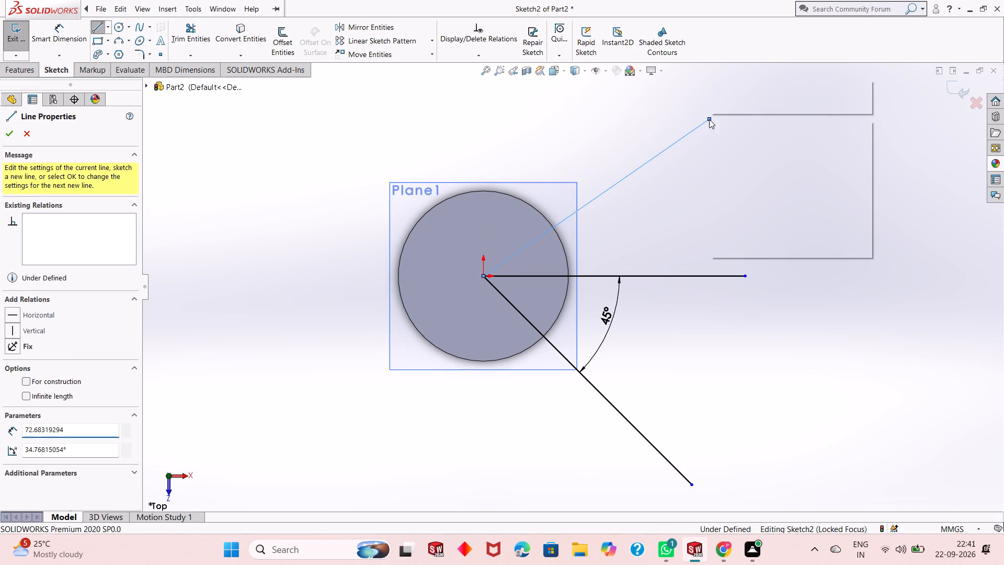
pyautogui.click(745, 129)
# Dimension the angle between the upper sloping line and the horizontal line as 45°.
pyautogui.click(75, 37)
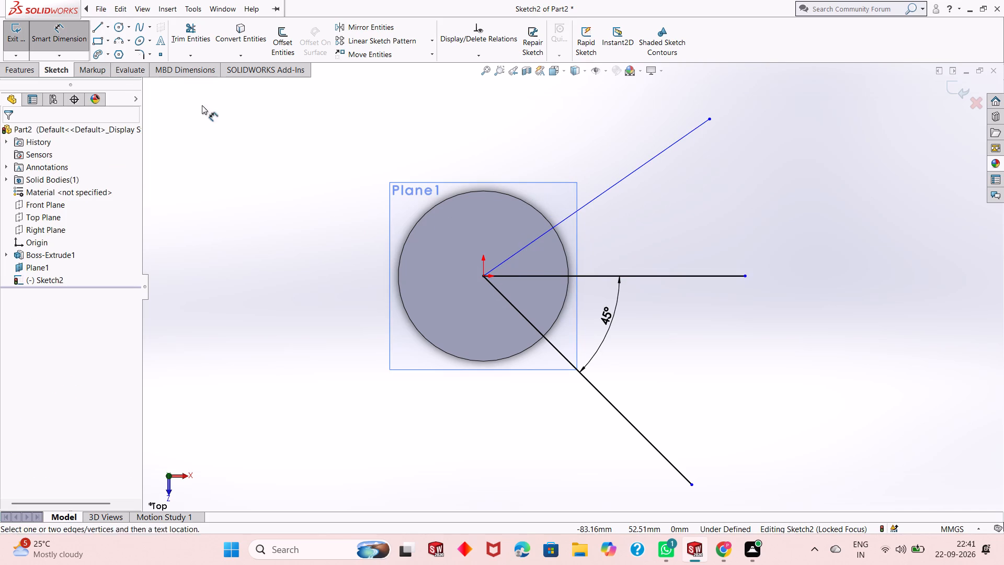
pyautogui.click(634, 172)
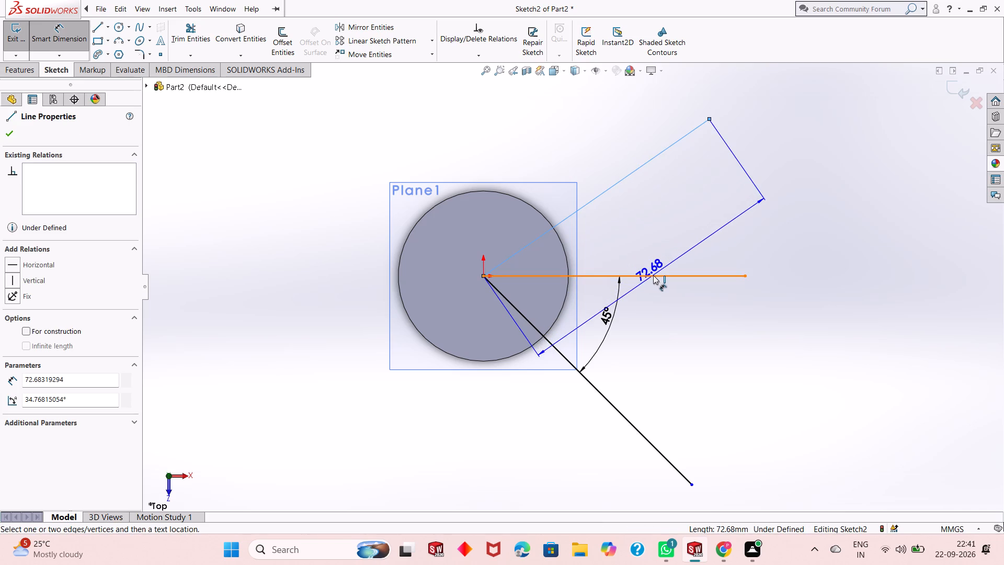
pyautogui.click(653, 275)
pyautogui.click(674, 233)
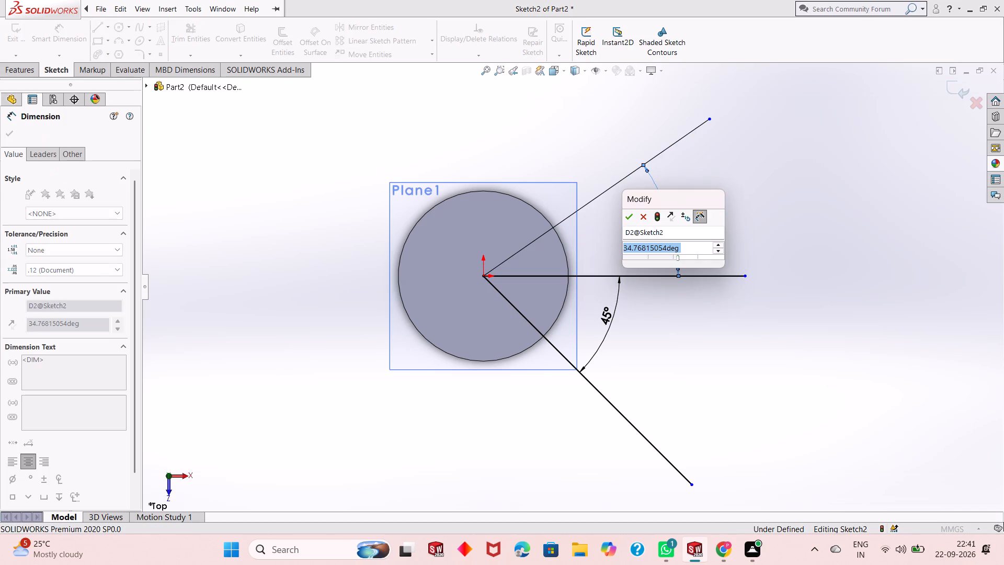
pyautogui.write('45')
pyautogui.press('Return')
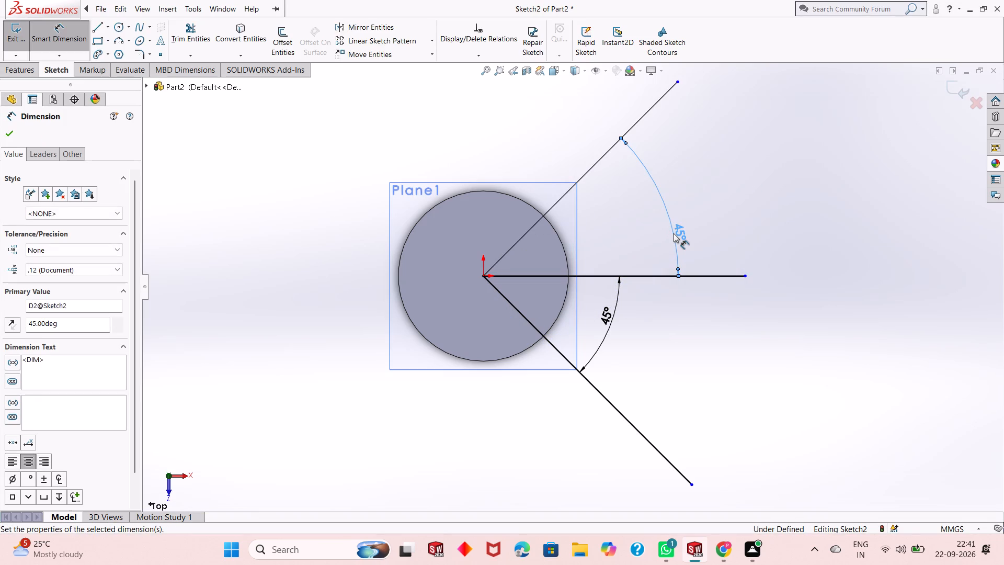
pyautogui.rightClick(477, 122)
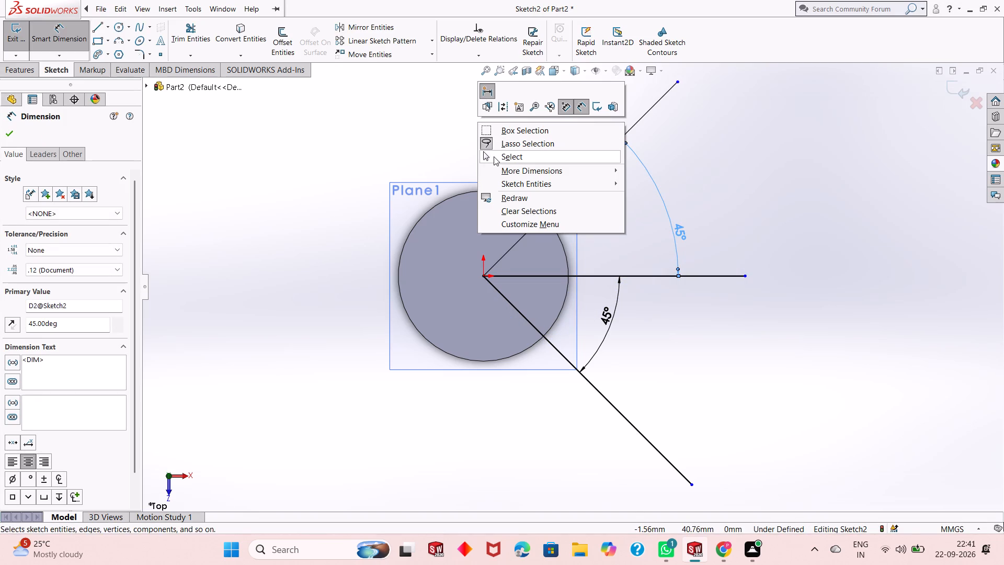
pyautogui.click(494, 157)
# Move the upper 45° dimension closer to the cylinder, roughly in line with the lower angle dimension.
pyautogui.scroll(2, 582, 331)
pyautogui.scroll(-1, 661, 337)
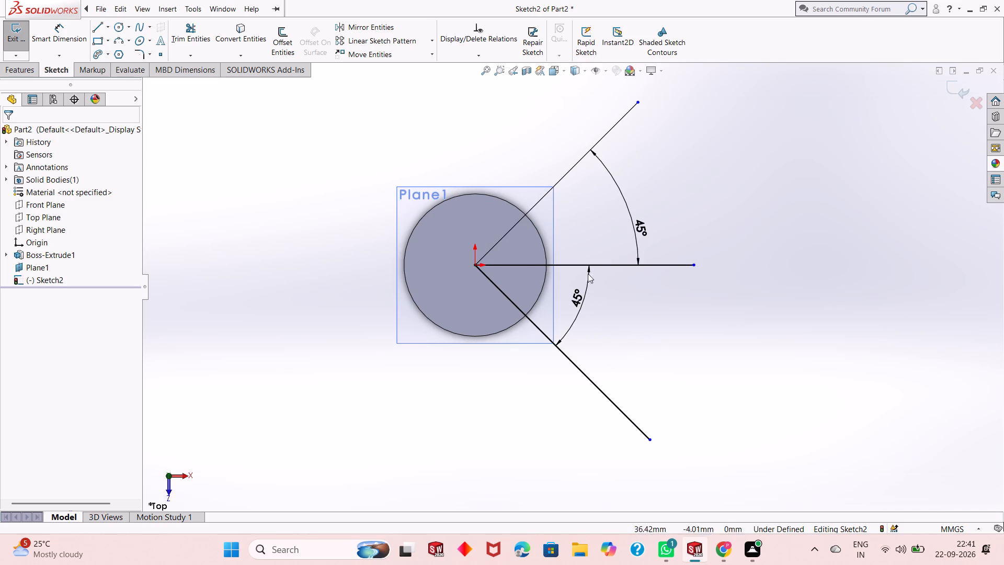
pyautogui.moveTo(637, 228); pyautogui.dragTo(585, 233)
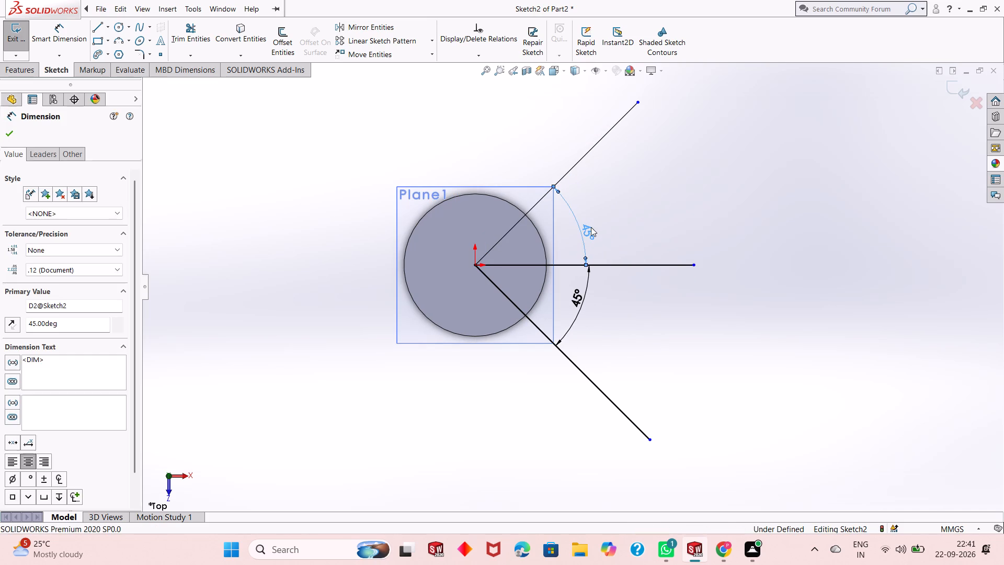
pyautogui.press('Escape')
pyautogui.scroll(-2, 585, 241)
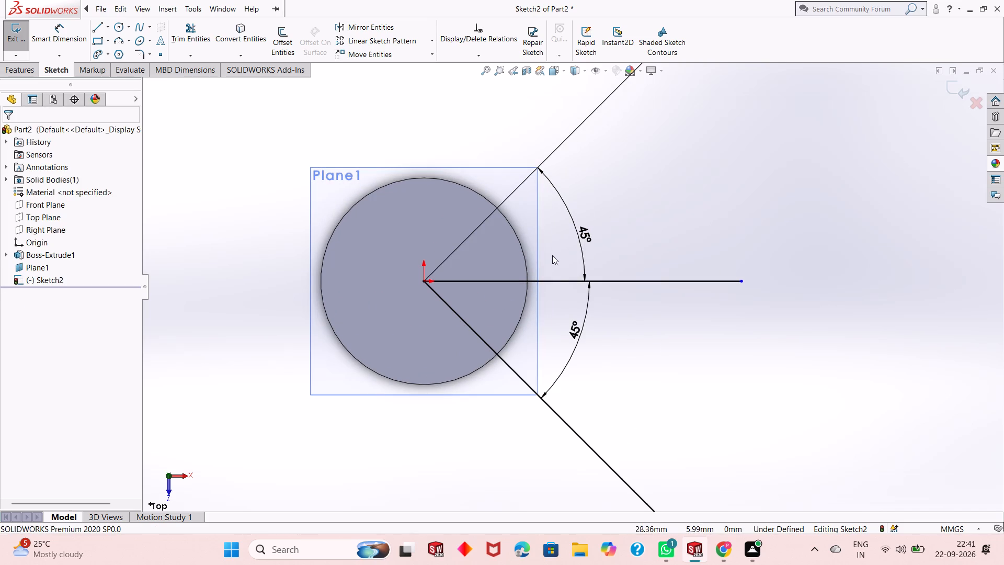
pyautogui.press('Escape')
pyautogui.press('Escape')
# Begin a centre-point circle in the sketch with the three radiating lines.
pyautogui.scroll(1, 553, 296)
pyautogui.scroll(-1, 562, 259)
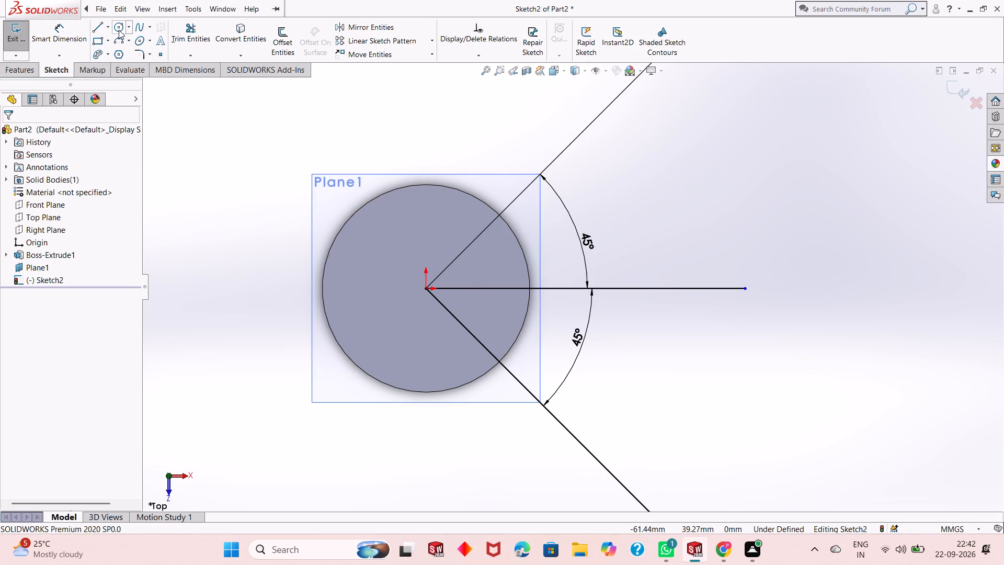
pyautogui.press('Escape')
pyautogui.click(119, 28)
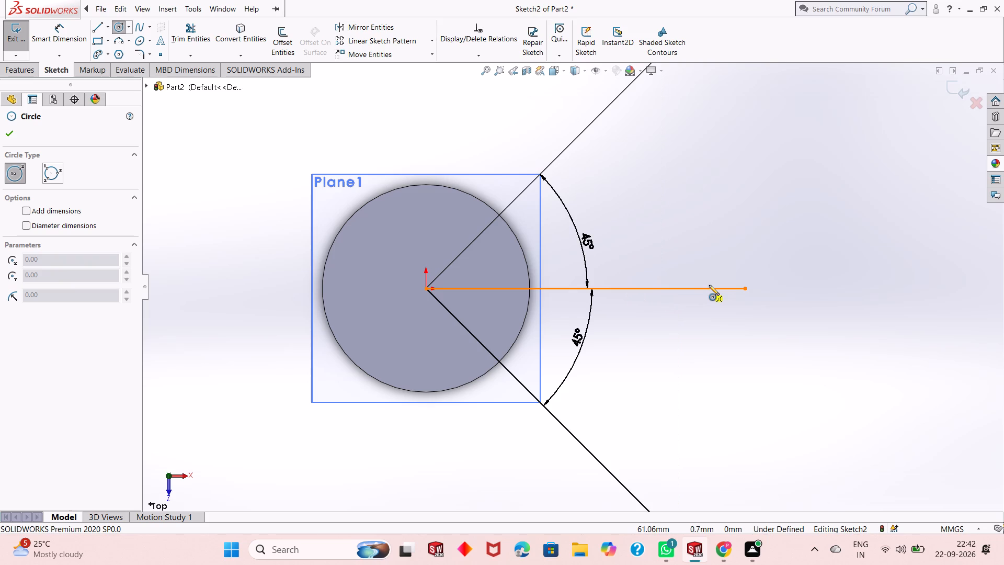
pyautogui.scroll(2, 592, 298)
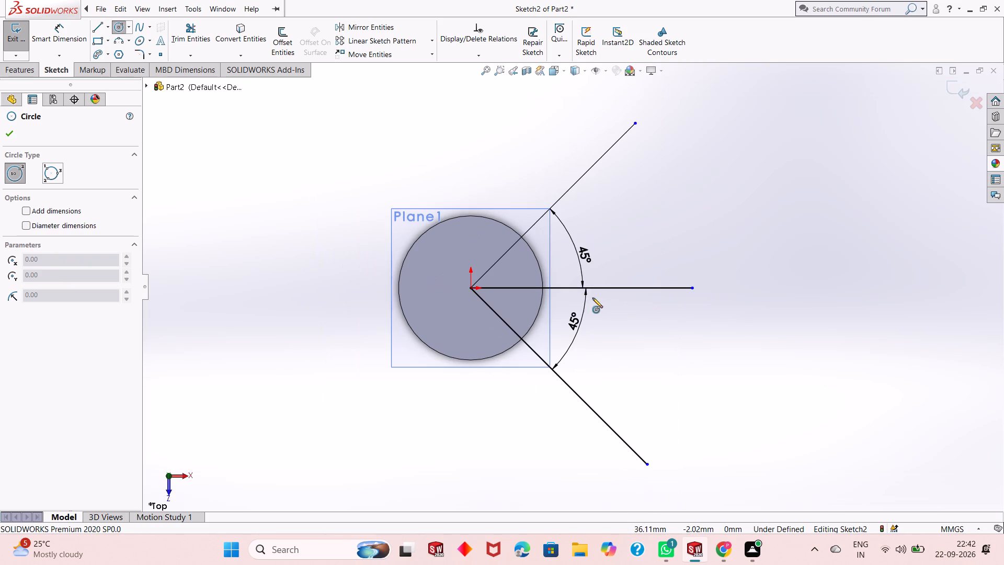
pyautogui.scroll(-2, 624, 177)
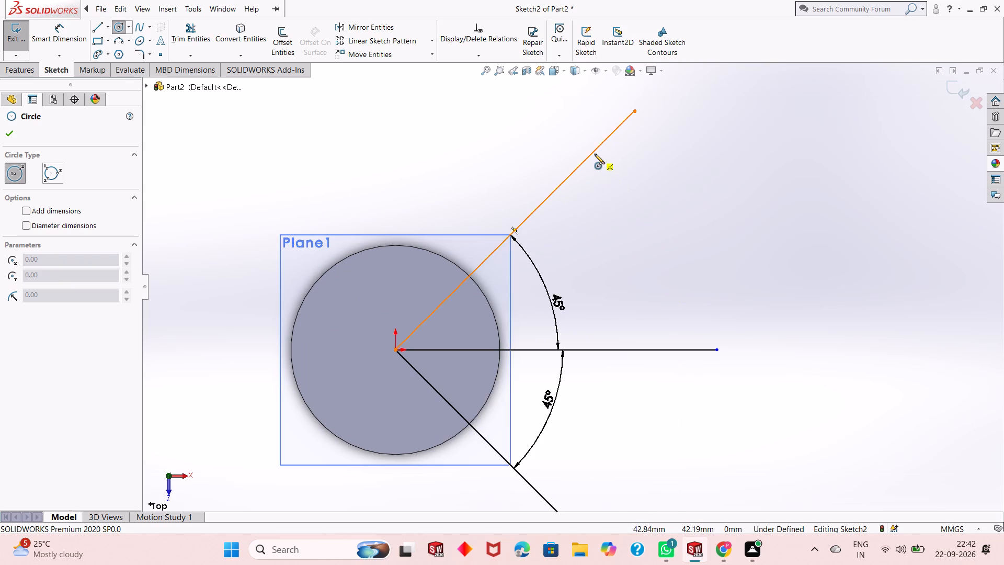
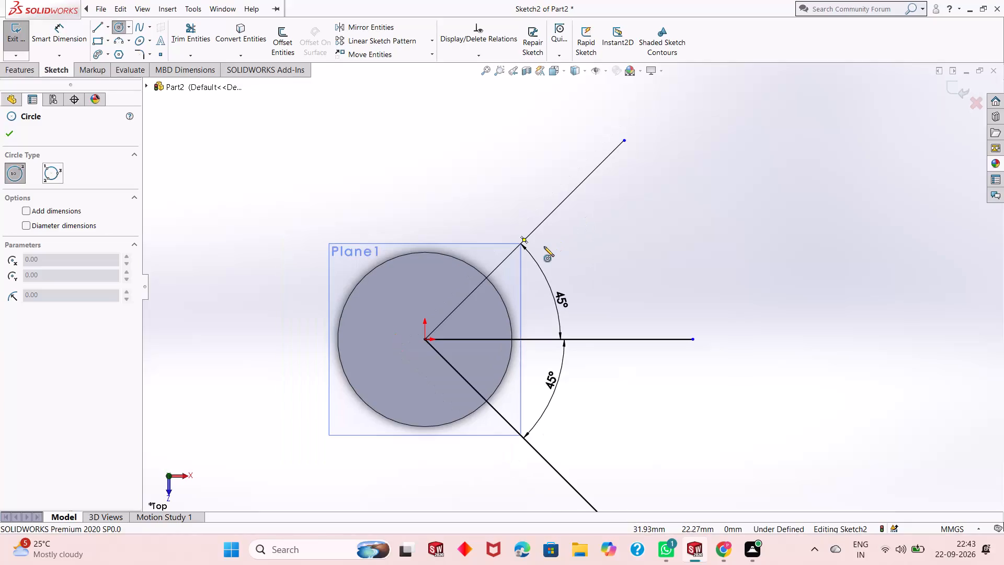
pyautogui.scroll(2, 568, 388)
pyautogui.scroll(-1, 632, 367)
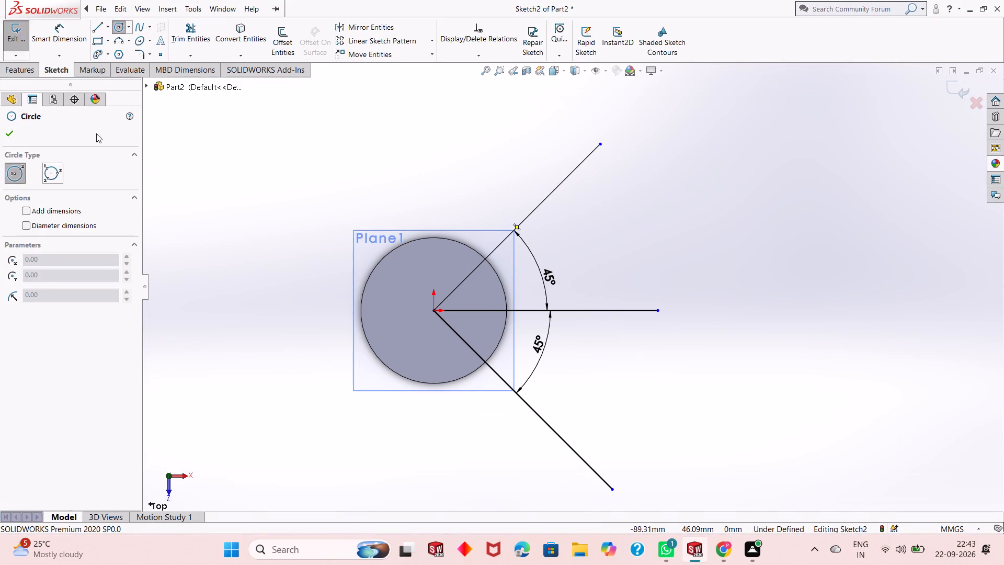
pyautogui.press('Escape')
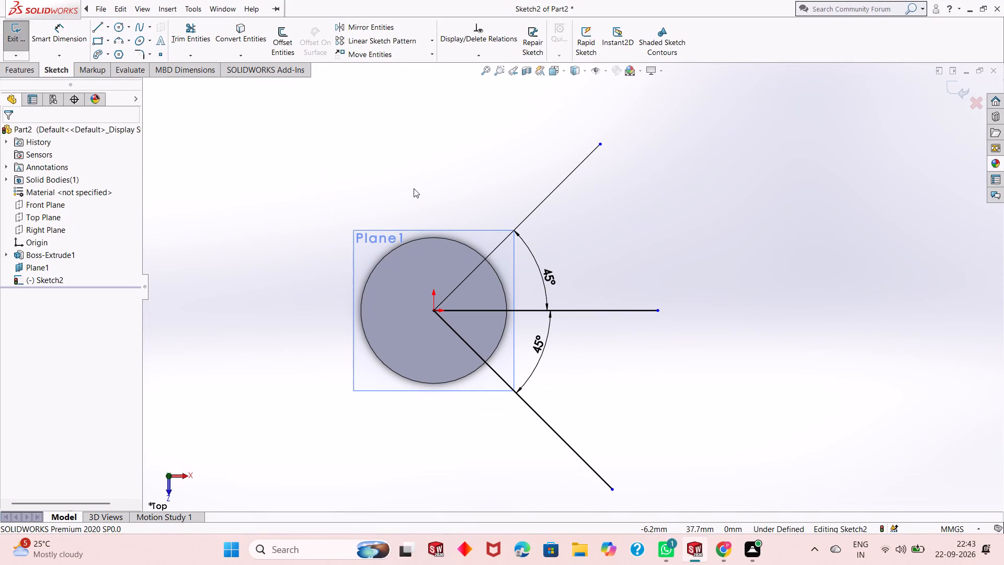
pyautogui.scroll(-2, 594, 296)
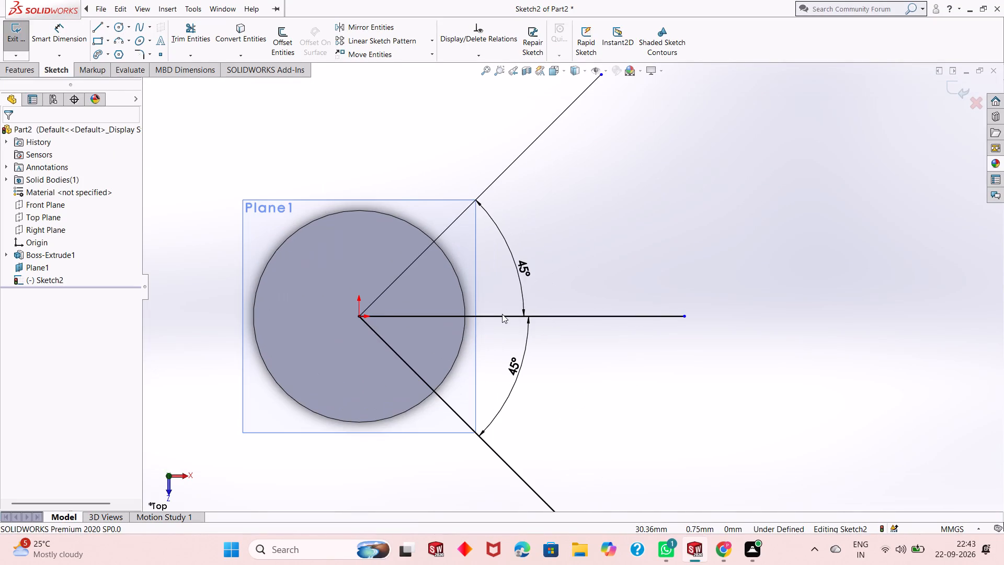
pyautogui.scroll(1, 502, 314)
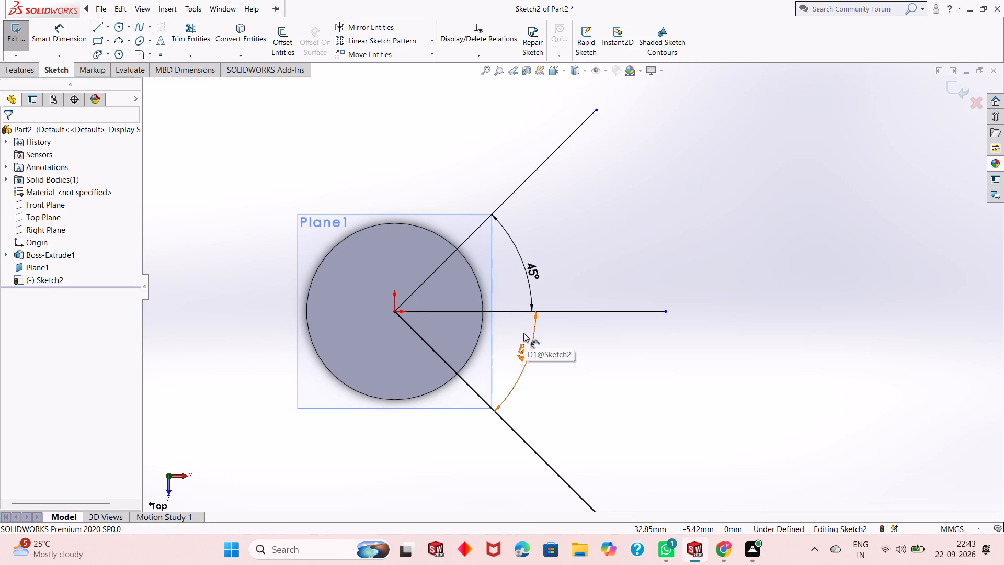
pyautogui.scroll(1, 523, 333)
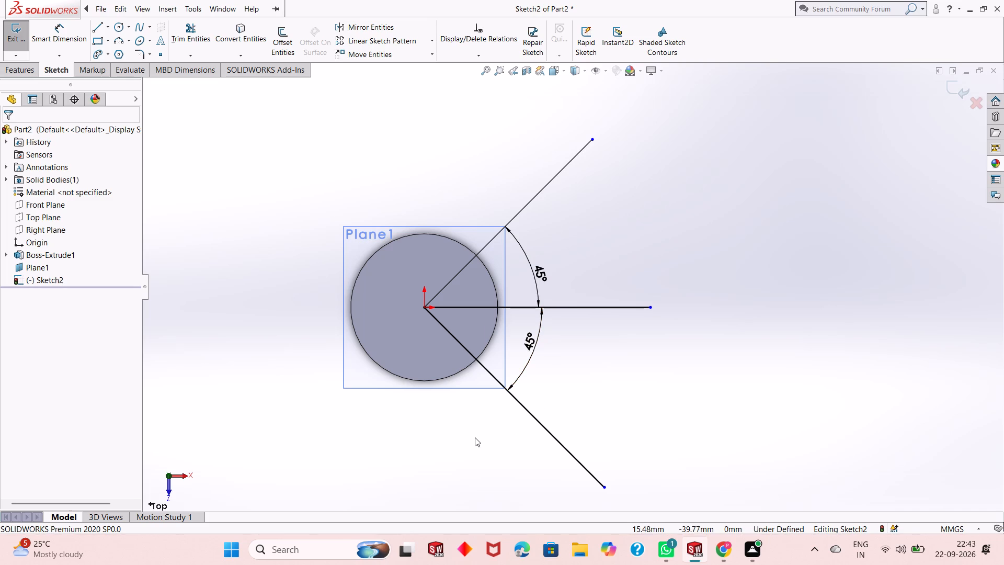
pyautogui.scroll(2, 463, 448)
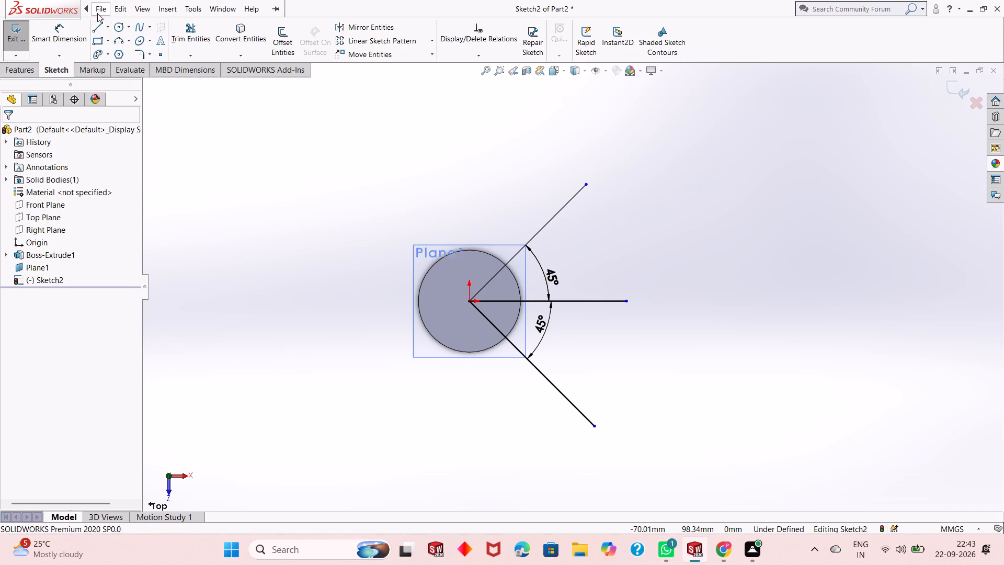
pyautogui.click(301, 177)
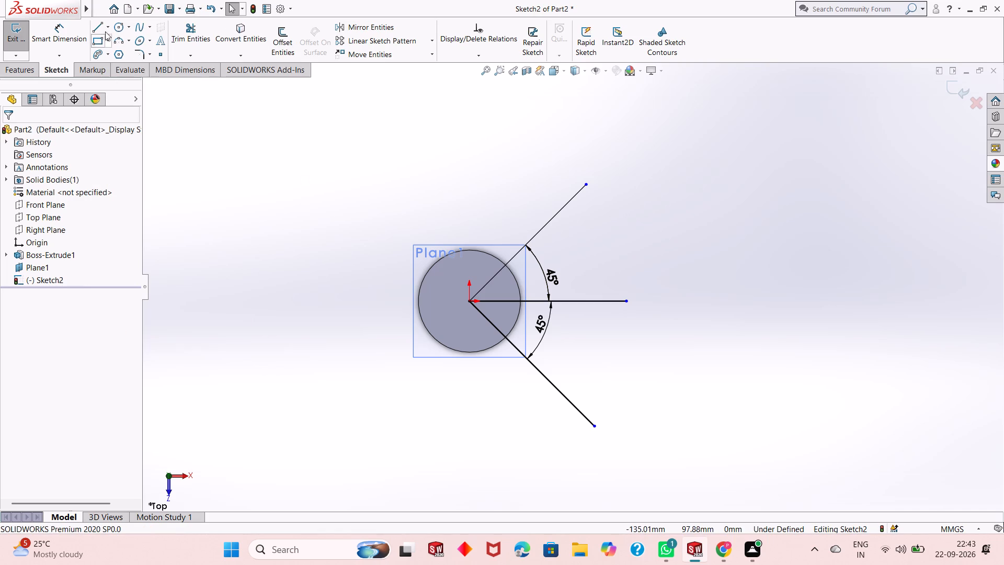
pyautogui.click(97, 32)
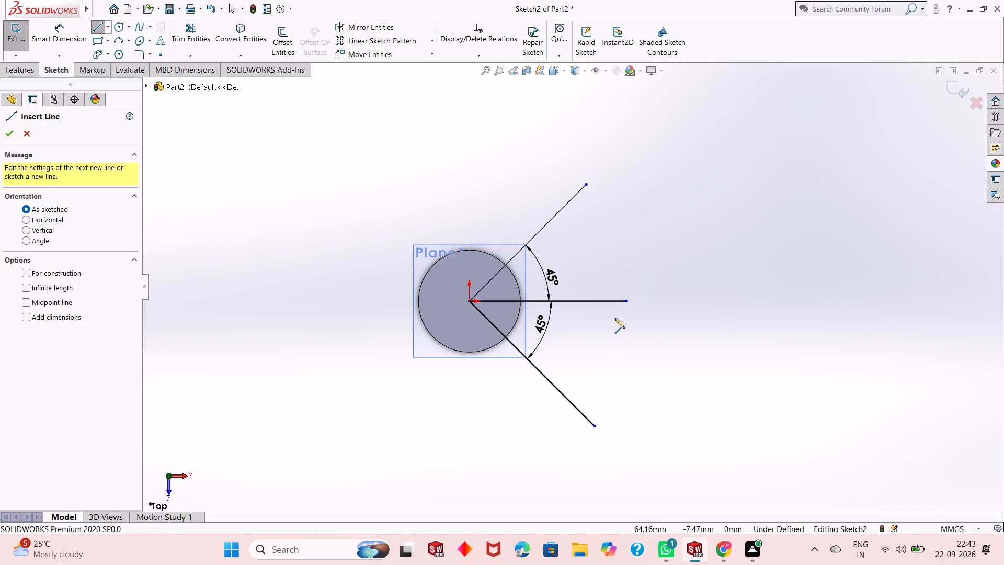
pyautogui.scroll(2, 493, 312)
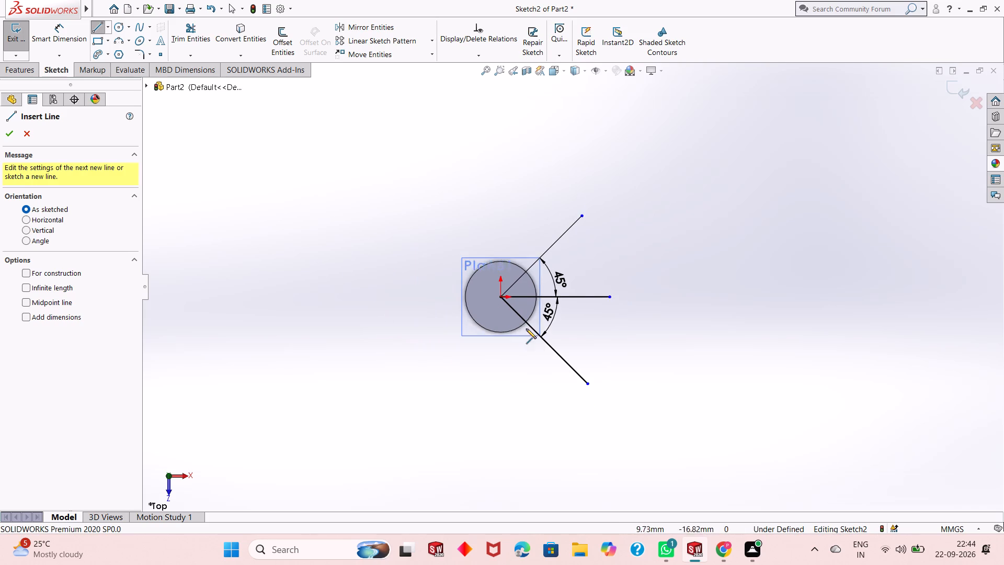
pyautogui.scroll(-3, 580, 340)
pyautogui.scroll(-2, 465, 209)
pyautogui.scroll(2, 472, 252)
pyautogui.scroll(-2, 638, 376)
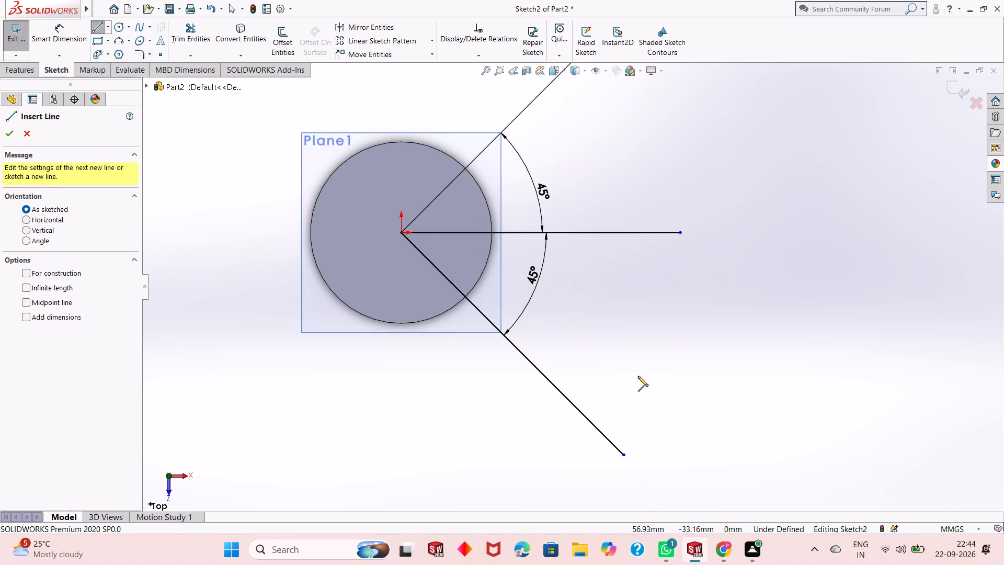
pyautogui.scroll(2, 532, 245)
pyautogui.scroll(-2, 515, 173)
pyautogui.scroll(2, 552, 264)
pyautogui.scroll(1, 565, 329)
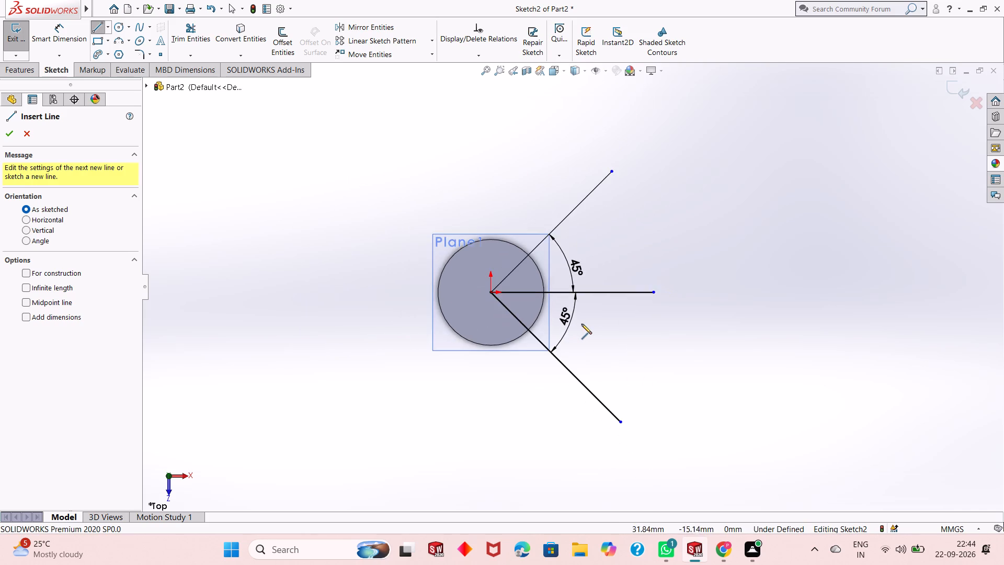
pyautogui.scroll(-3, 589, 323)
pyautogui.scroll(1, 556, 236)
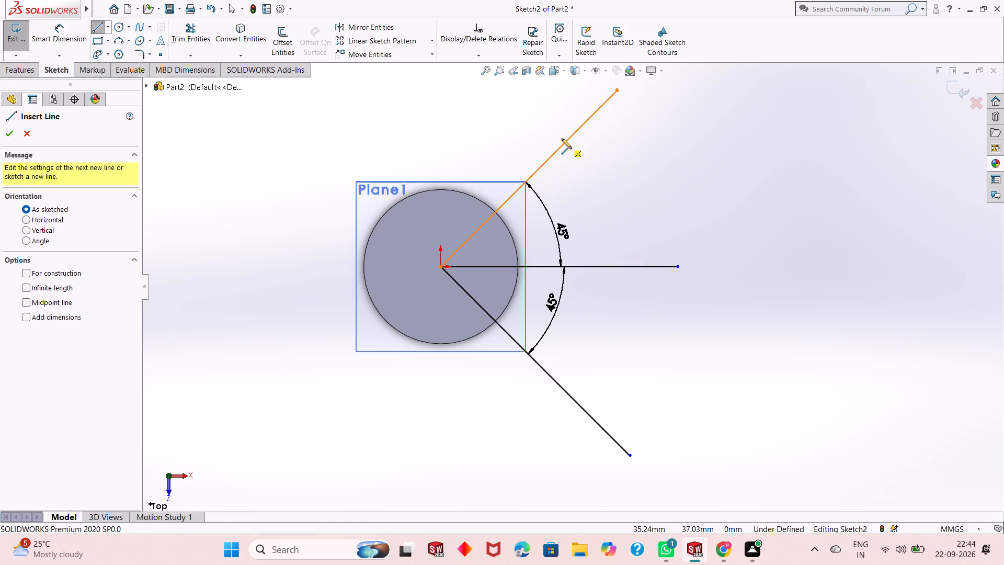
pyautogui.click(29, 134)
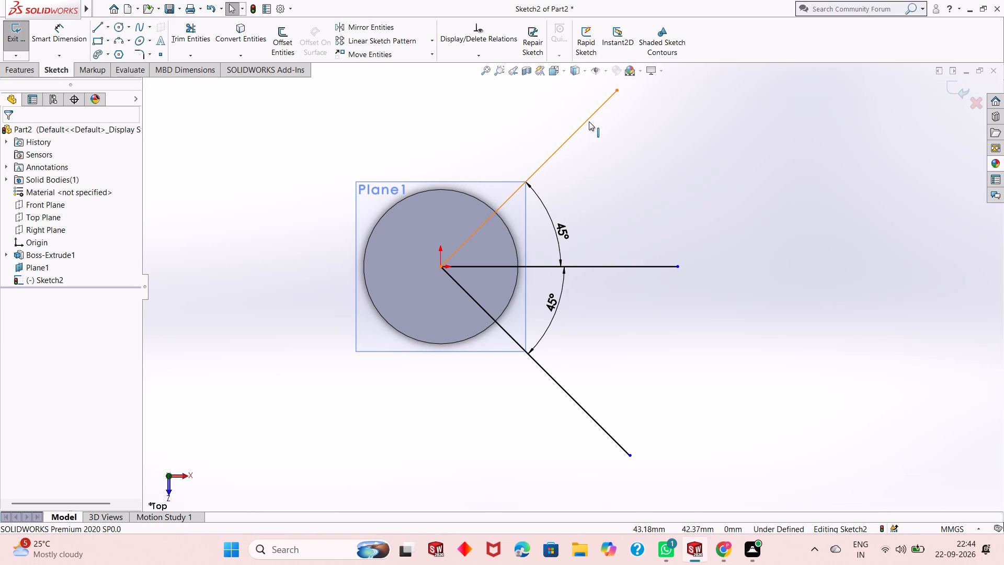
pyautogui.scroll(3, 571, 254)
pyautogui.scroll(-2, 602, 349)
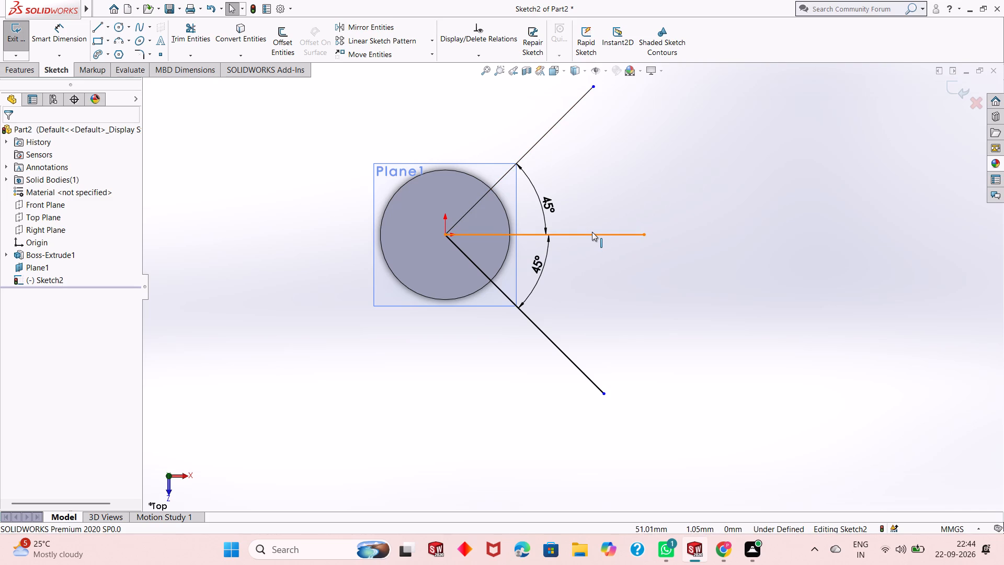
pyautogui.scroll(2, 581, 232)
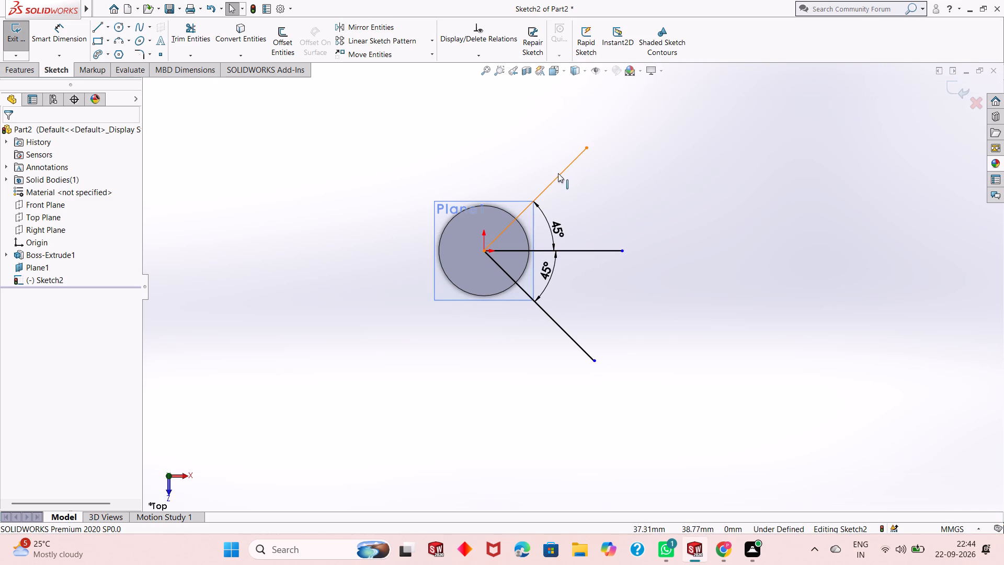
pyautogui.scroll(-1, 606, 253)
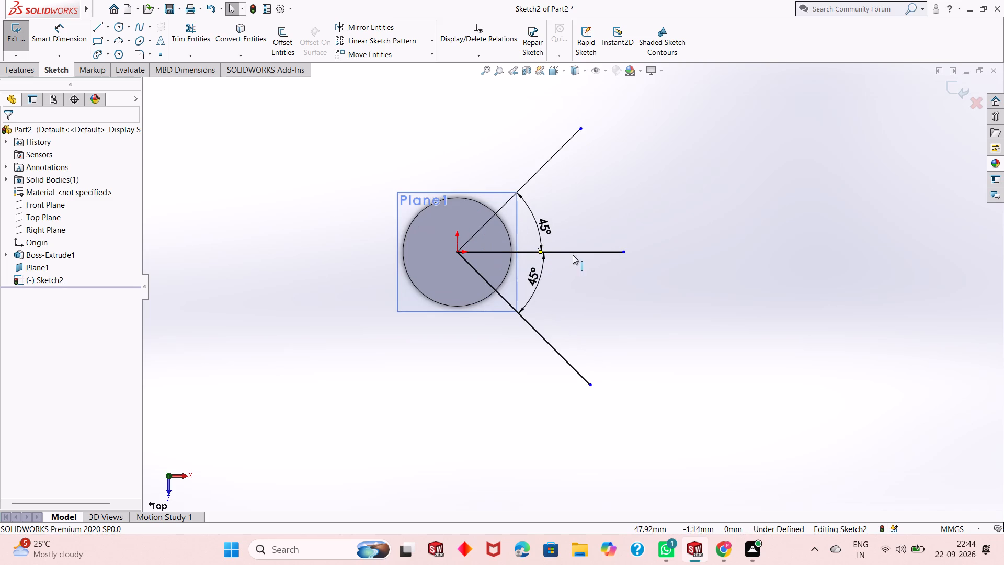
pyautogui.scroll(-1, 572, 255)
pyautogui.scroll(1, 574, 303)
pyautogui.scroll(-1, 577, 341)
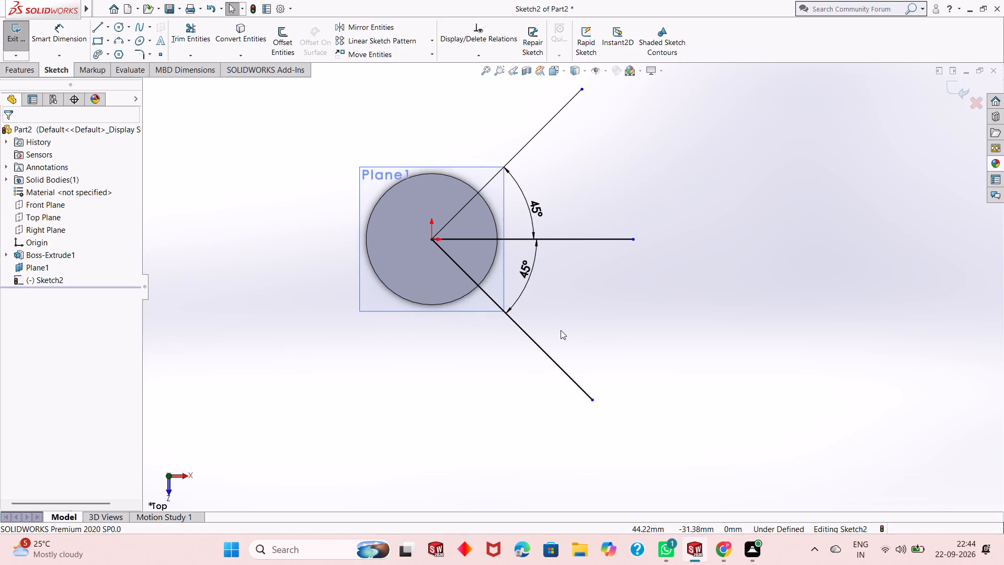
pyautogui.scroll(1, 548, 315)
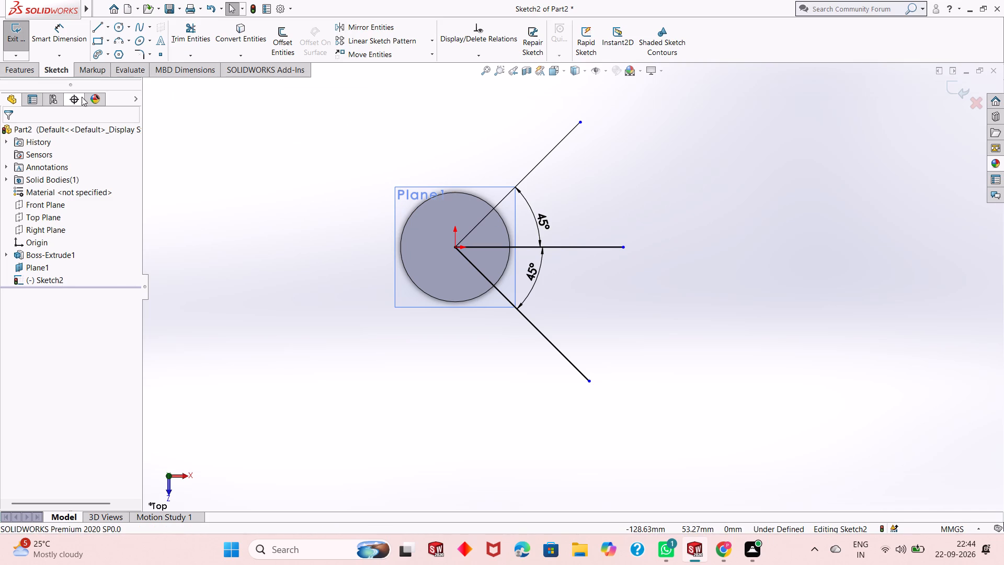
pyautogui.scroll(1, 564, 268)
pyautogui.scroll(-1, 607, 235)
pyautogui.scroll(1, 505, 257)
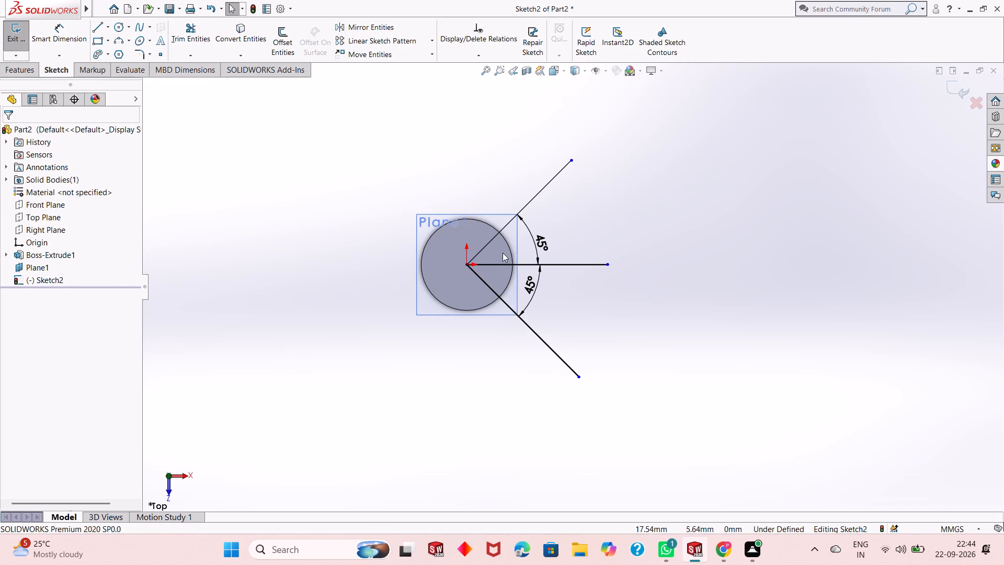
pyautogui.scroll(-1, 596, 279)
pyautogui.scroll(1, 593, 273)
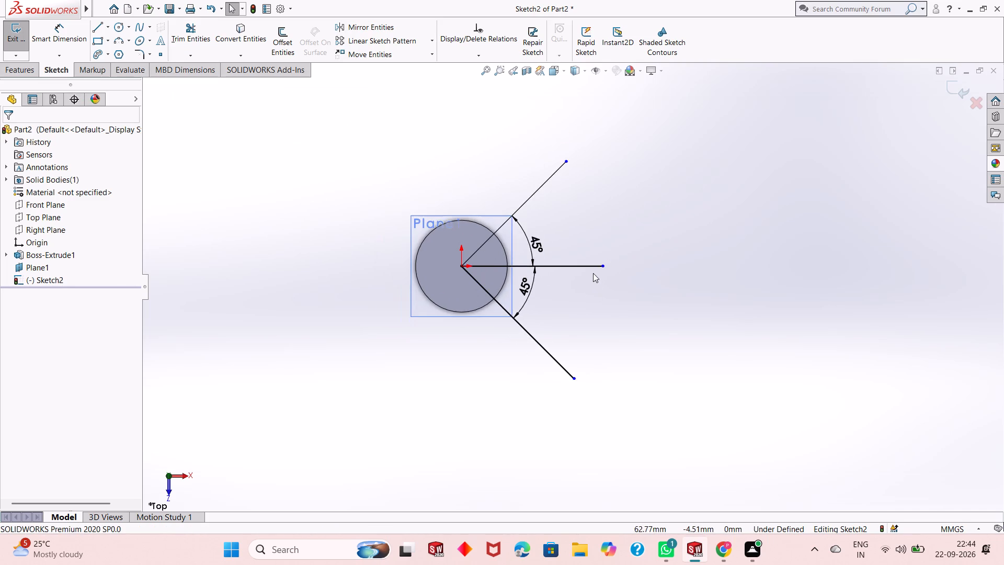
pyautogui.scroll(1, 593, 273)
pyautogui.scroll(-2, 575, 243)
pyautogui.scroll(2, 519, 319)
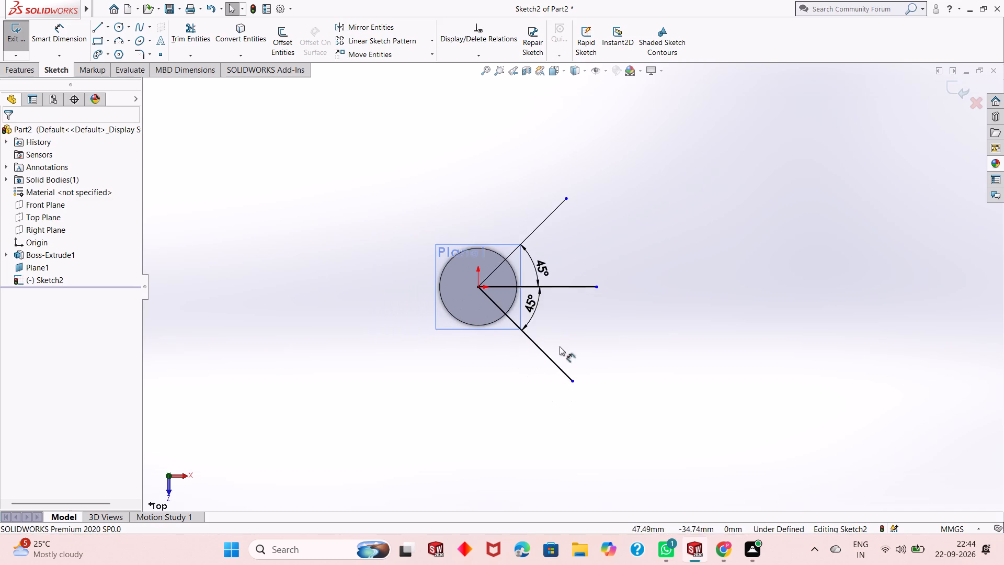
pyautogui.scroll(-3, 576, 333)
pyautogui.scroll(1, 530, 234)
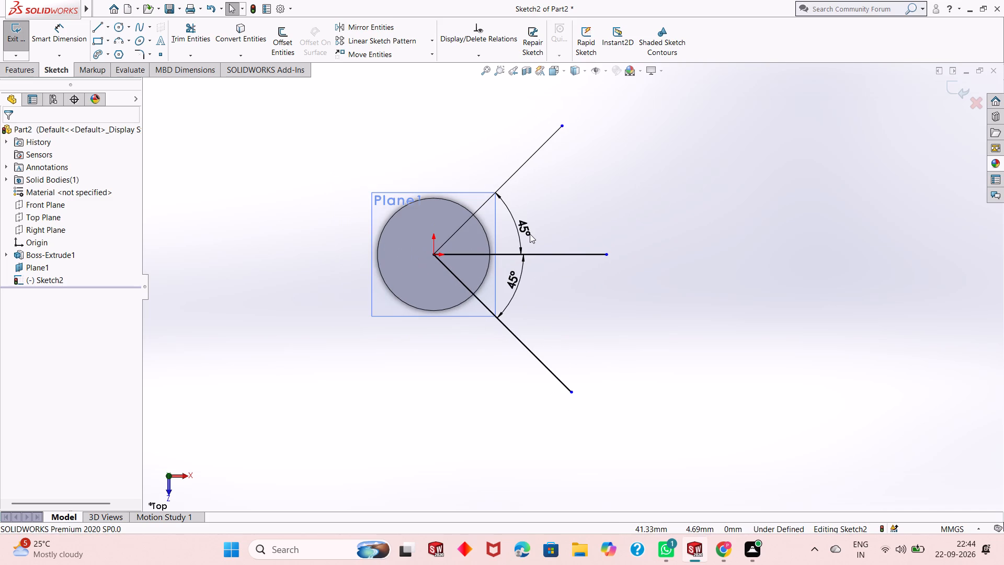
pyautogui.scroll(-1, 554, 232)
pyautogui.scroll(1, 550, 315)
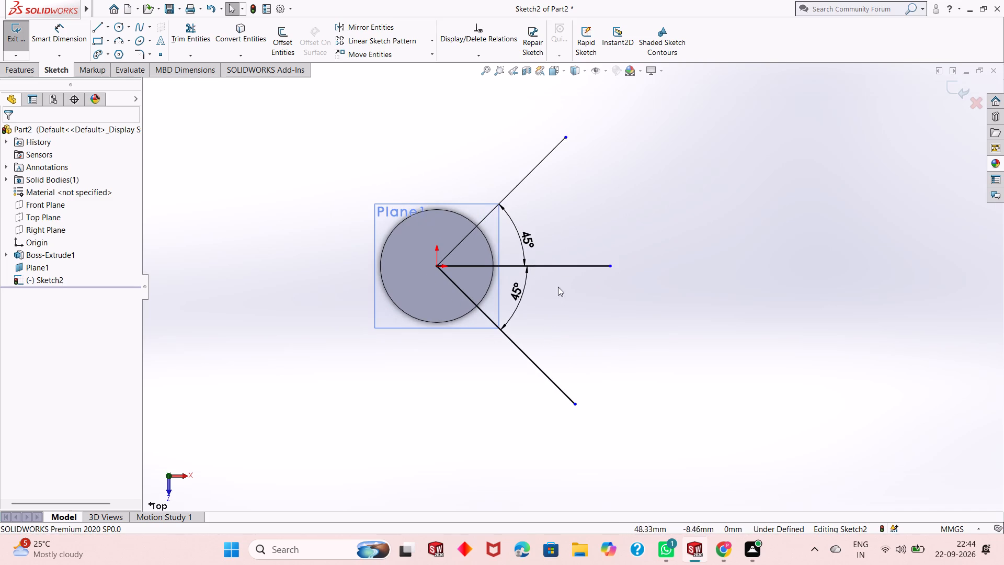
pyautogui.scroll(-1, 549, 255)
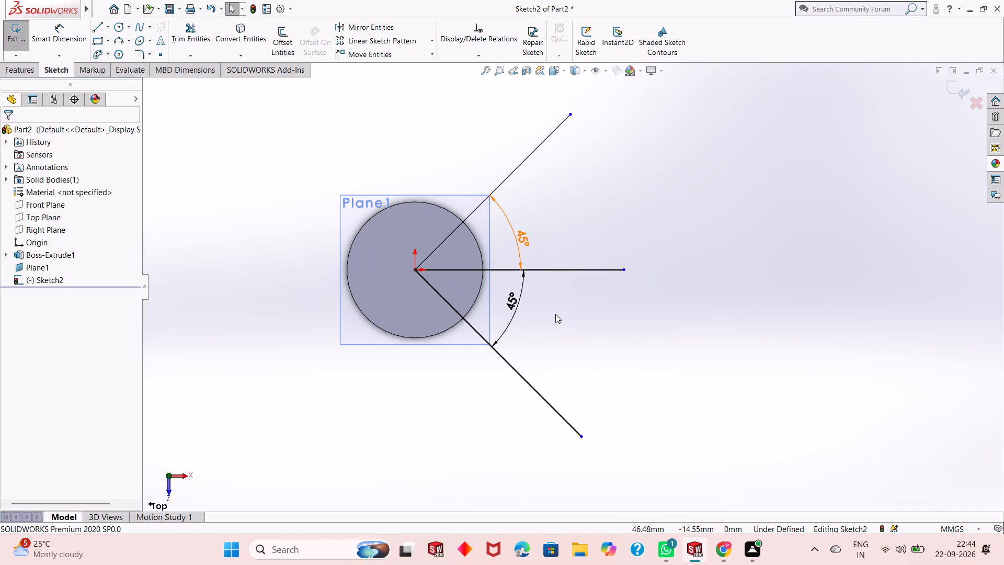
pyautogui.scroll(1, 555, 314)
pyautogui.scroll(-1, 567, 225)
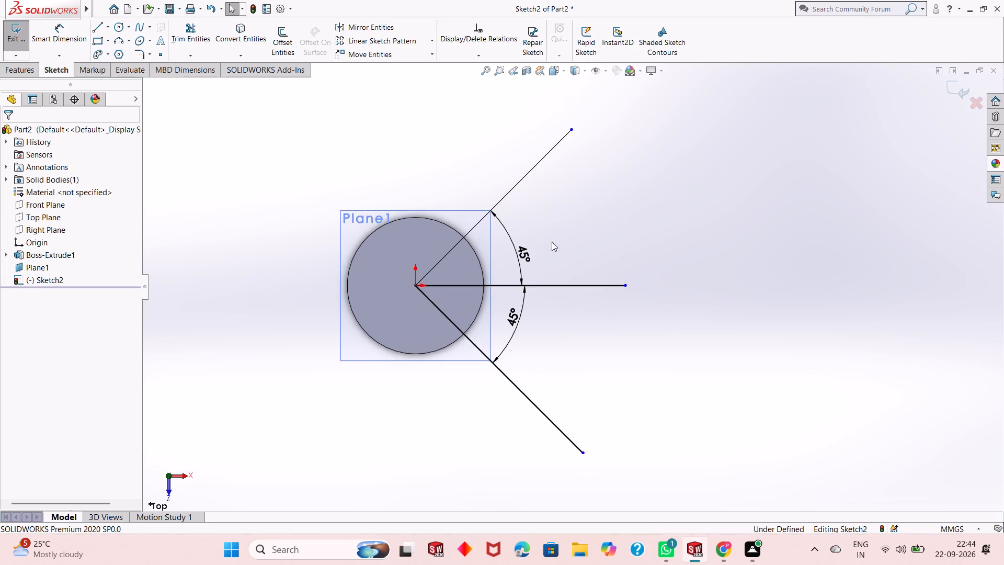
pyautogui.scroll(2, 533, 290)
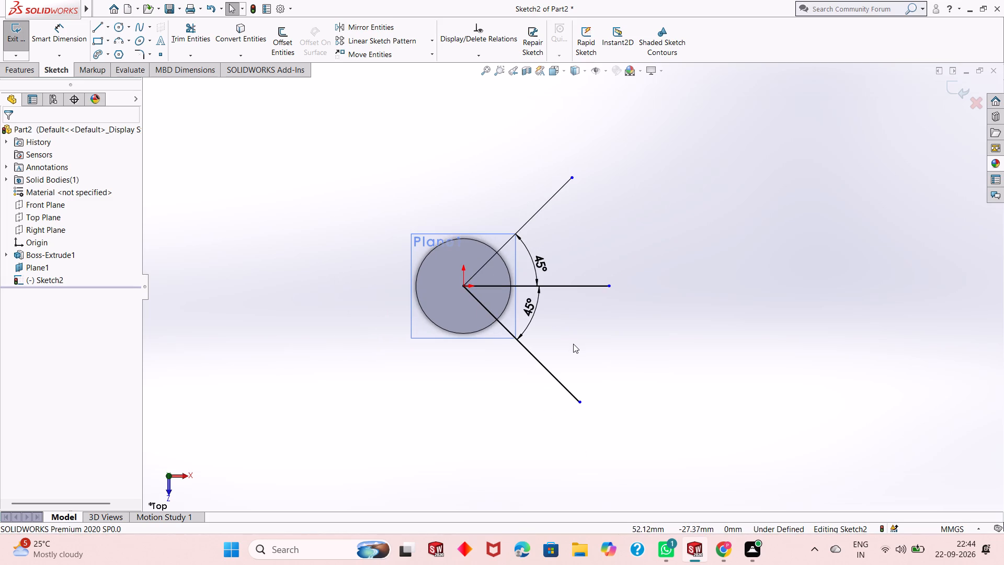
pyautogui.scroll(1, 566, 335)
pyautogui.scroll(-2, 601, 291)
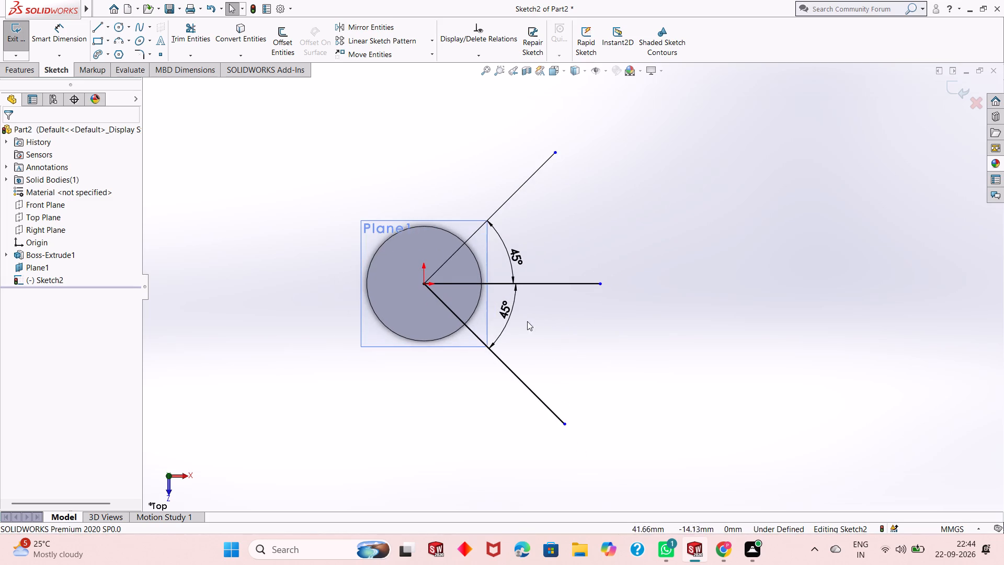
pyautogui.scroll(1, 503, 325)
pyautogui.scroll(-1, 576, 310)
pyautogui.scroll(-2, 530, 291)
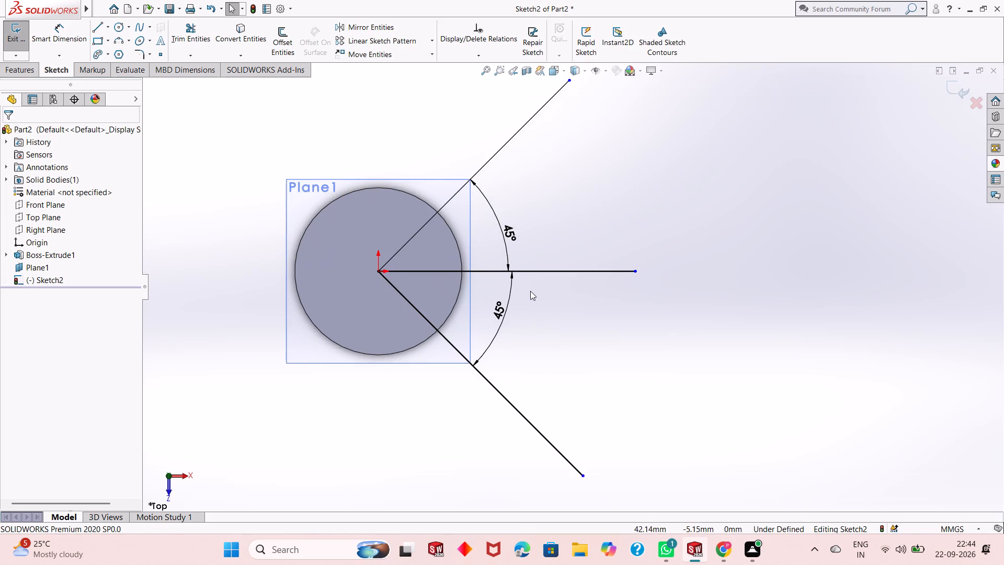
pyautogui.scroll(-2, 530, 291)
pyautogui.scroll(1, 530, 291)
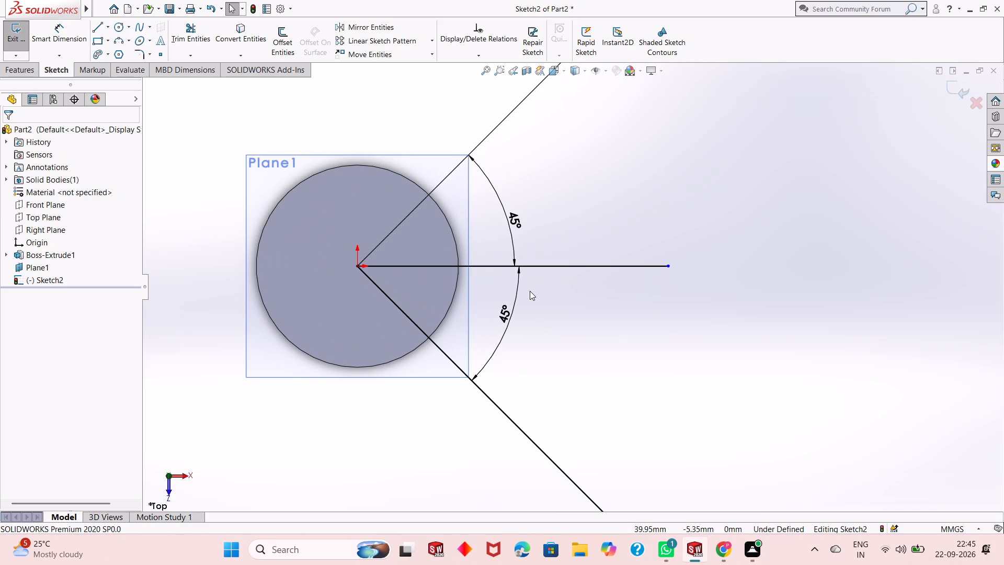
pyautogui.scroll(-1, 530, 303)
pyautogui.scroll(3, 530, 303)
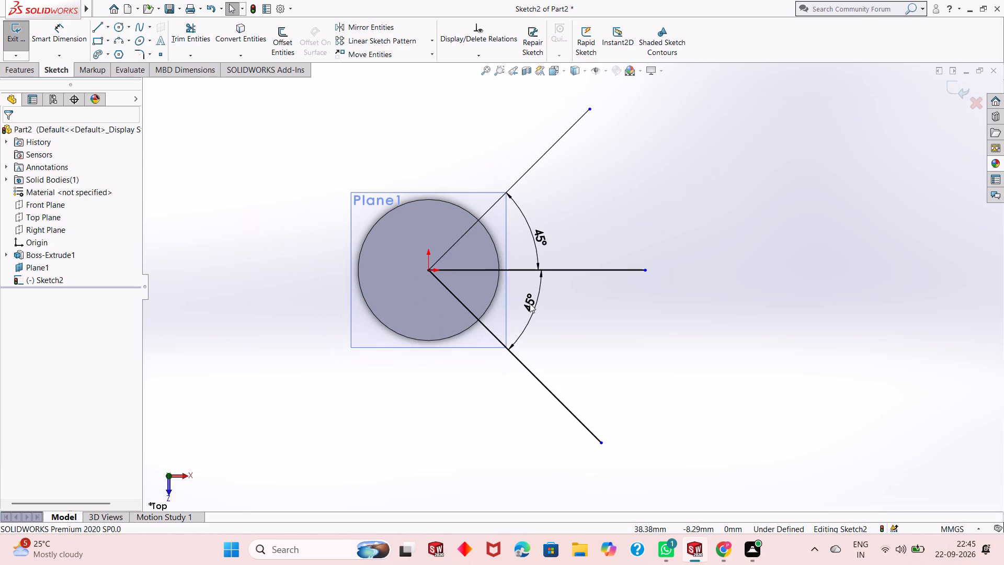
# Sketch a circle of about 13.8 mm radius centred on the lower sloping line, near its outer end.
pyautogui.scroll(-1, 565, 292)
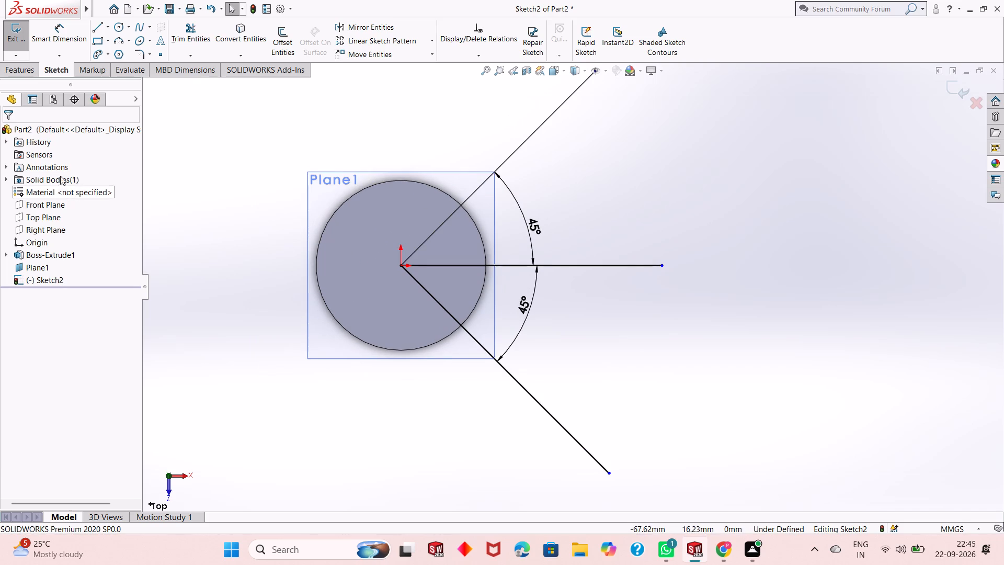
pyautogui.click(120, 28)
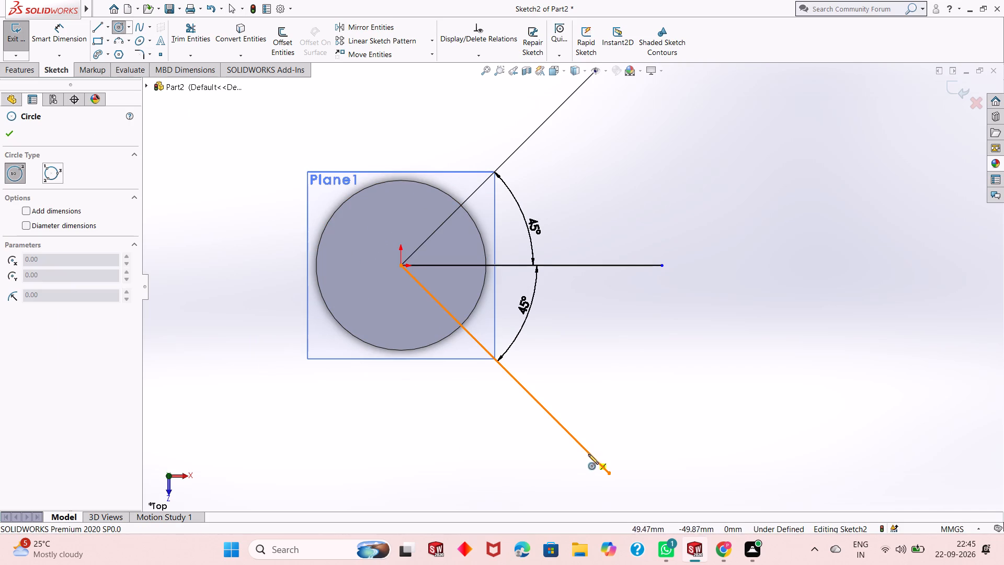
pyautogui.click(589, 454)
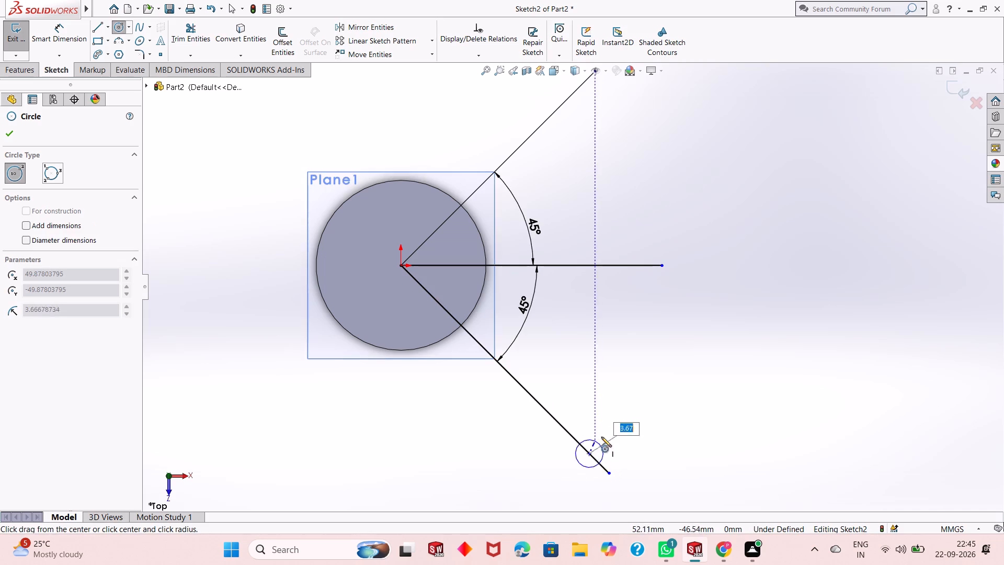
pyautogui.click(622, 413)
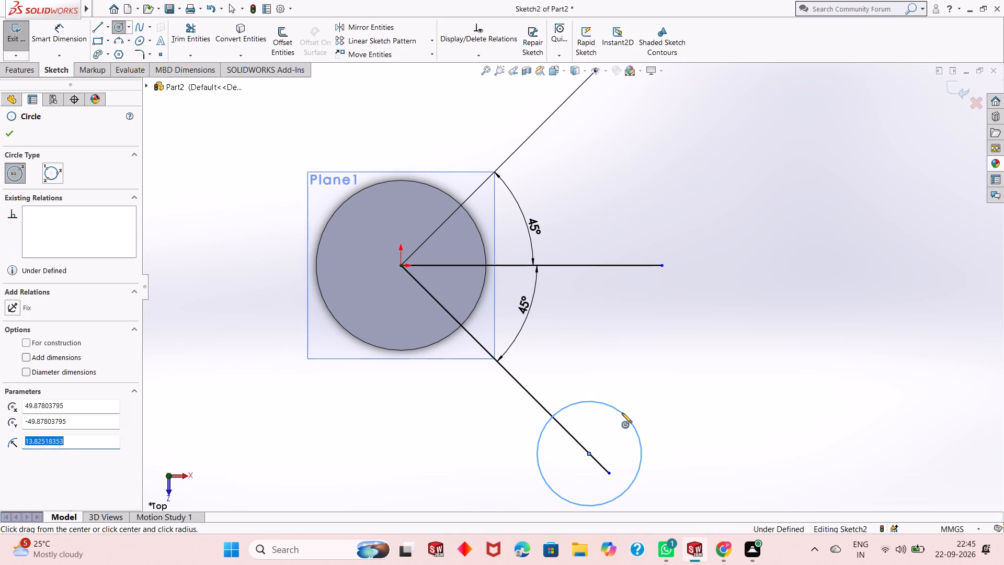
# Dimension the diameter of the circle on the lower sloping line as 30 mm.
pyautogui.click(12, 132)
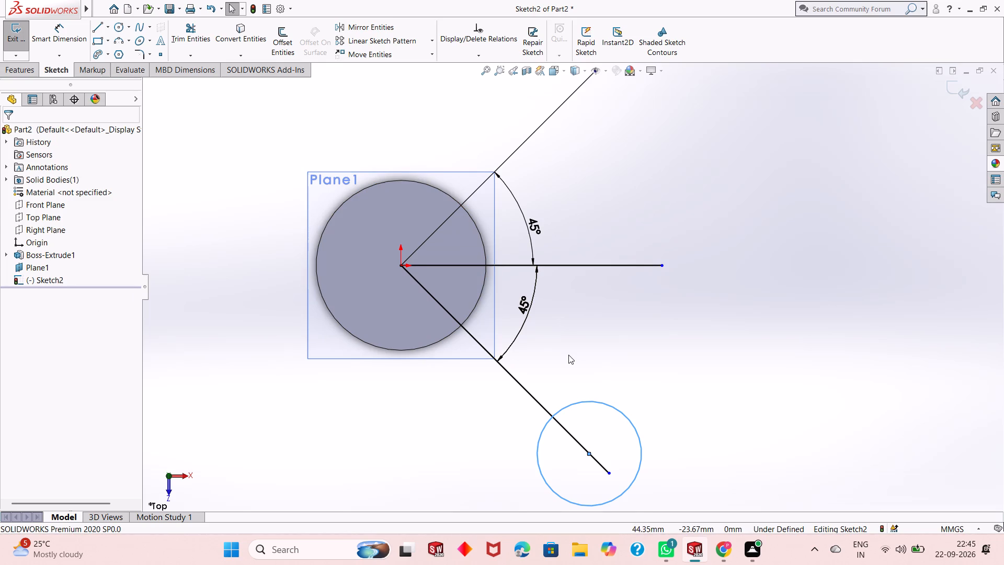
pyautogui.press('Escape')
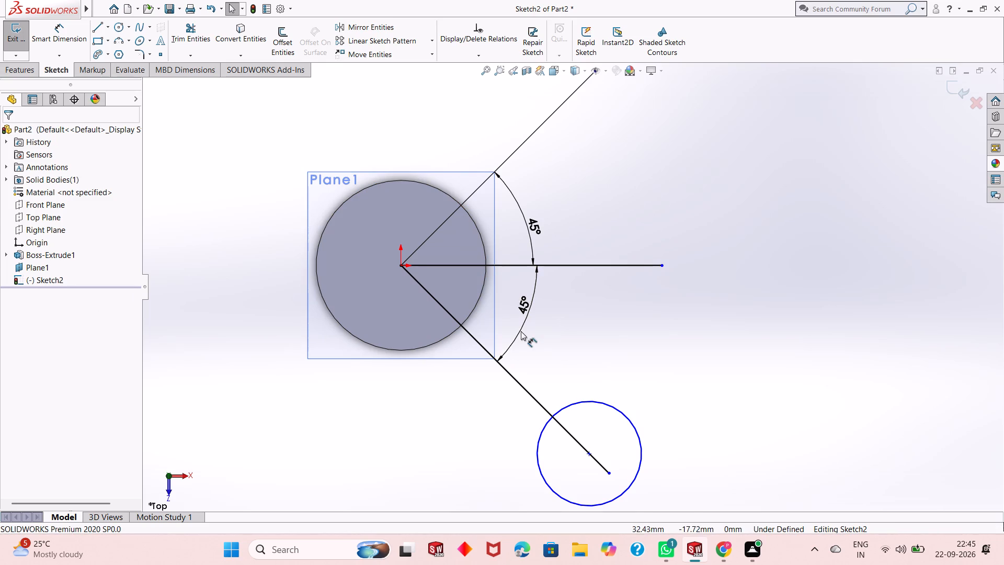
pyautogui.click(56, 37)
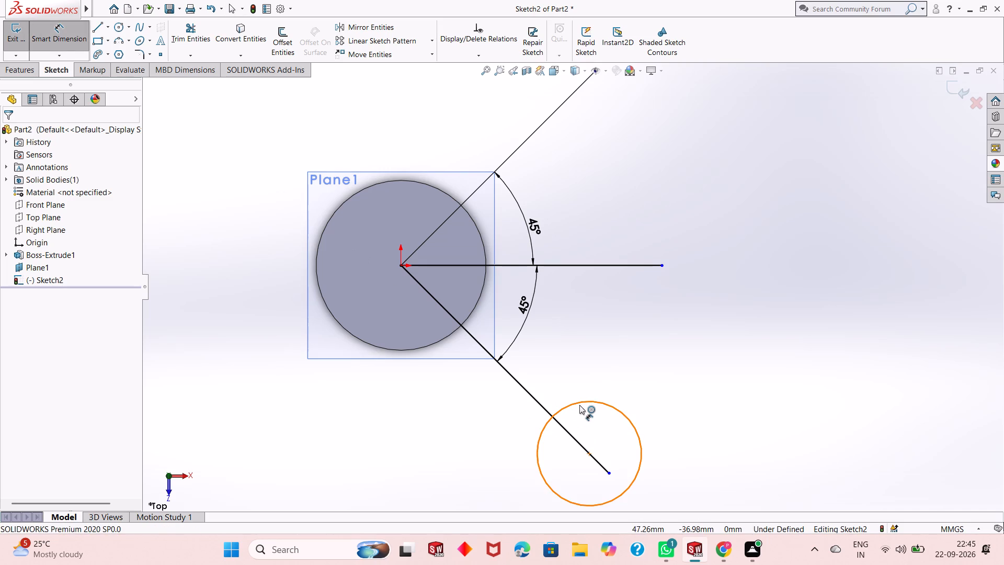
pyautogui.click(579, 405)
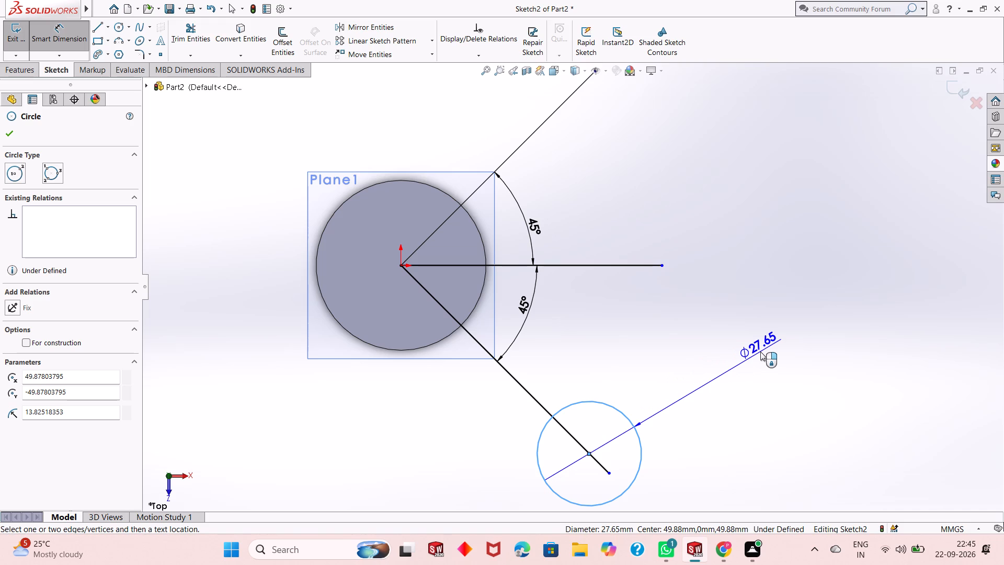
pyautogui.write('30')
pyautogui.press('Return')
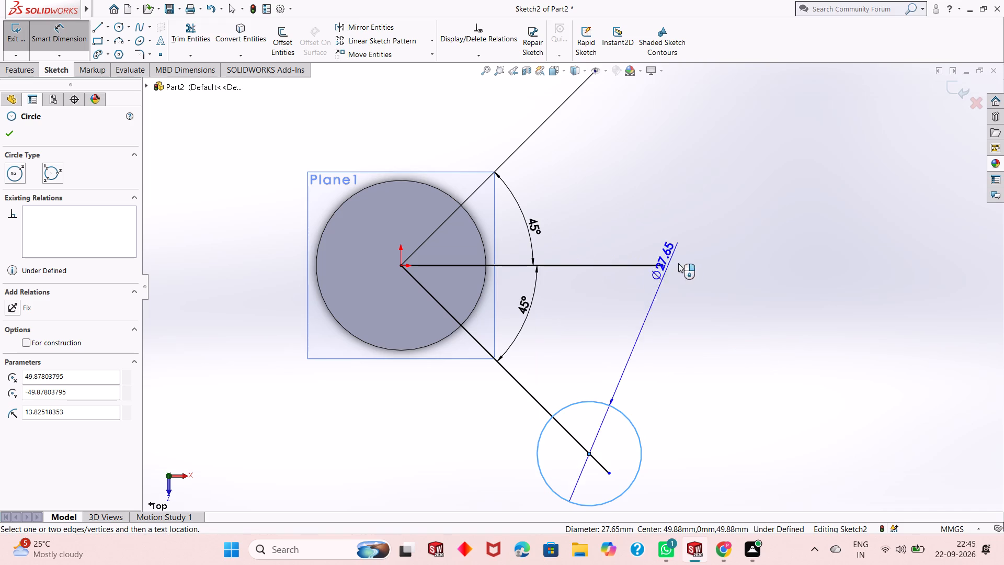
pyautogui.click(701, 347)
pyautogui.write('30')
pyautogui.press('Return')
# Dimension the horizontal distance from the origin to the lower circle's centre as 55 mm.
pyautogui.scroll(2, 613, 362)
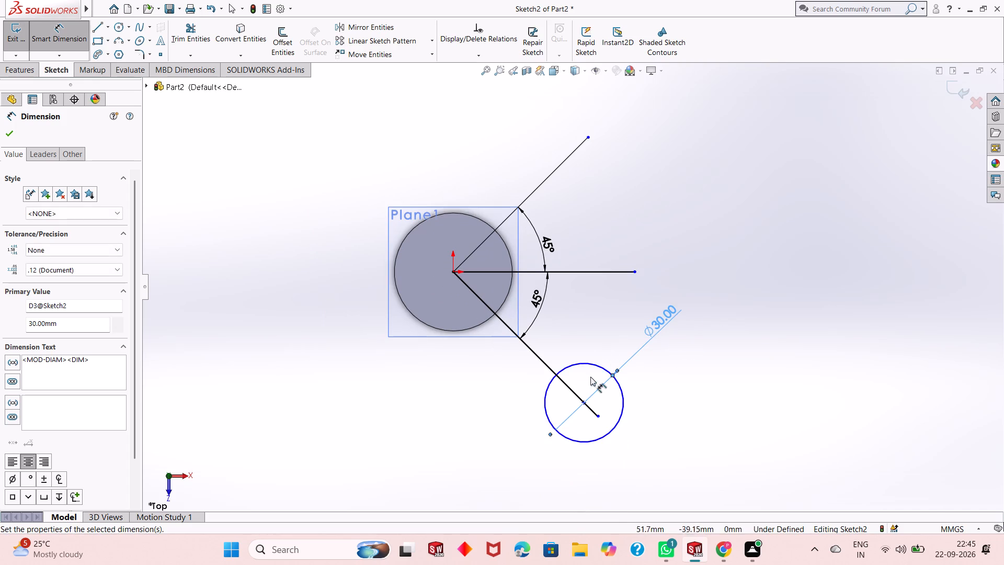
pyautogui.scroll(-1, 609, 406)
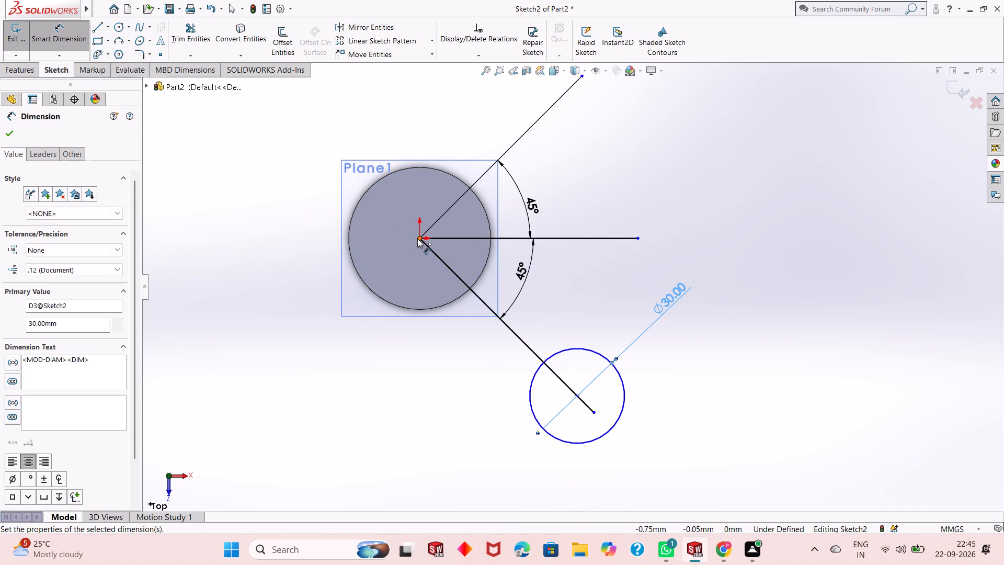
pyautogui.click(417, 239)
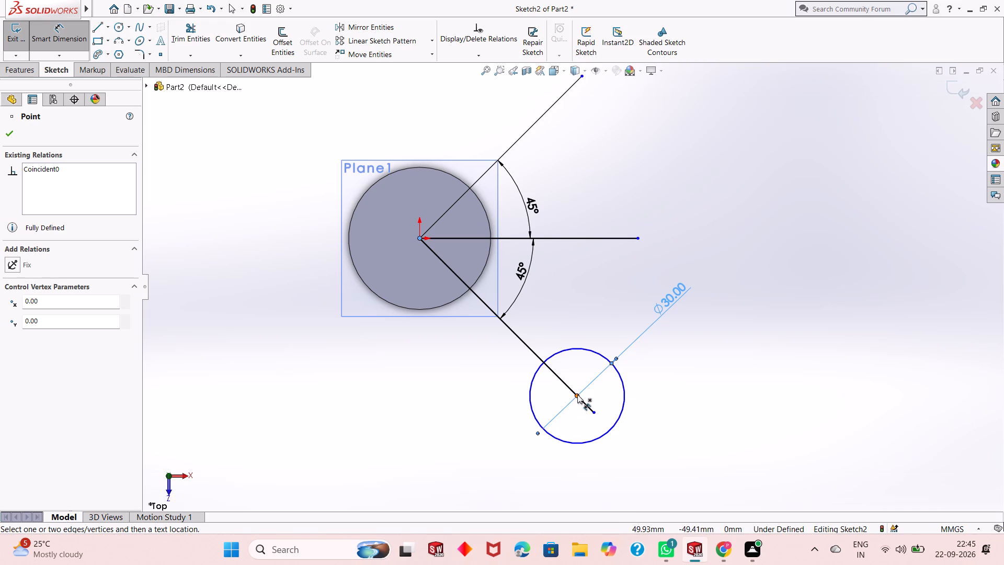
pyautogui.click(577, 394)
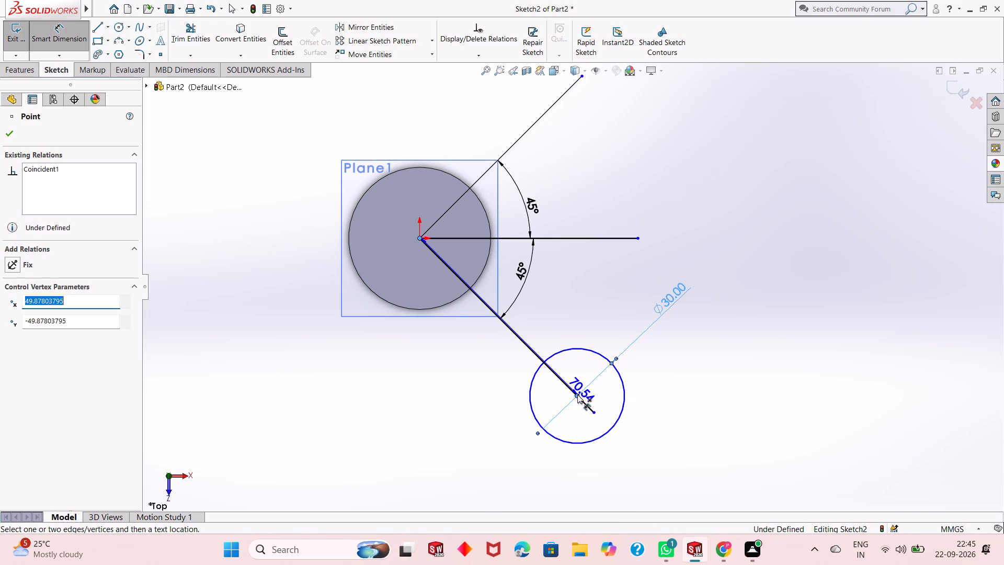
pyautogui.click(508, 460)
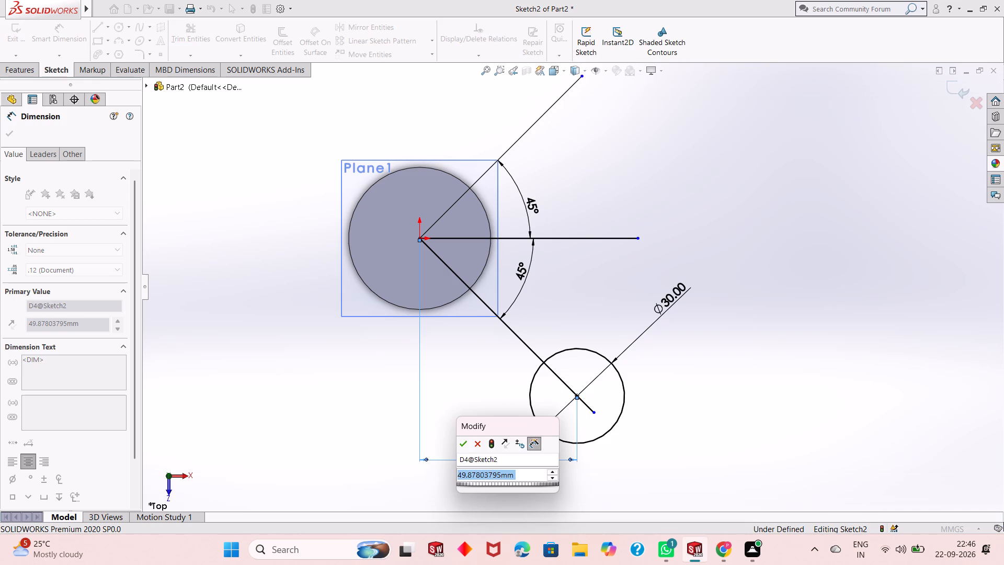
pyautogui.write('55')
pyautogui.press('Return')
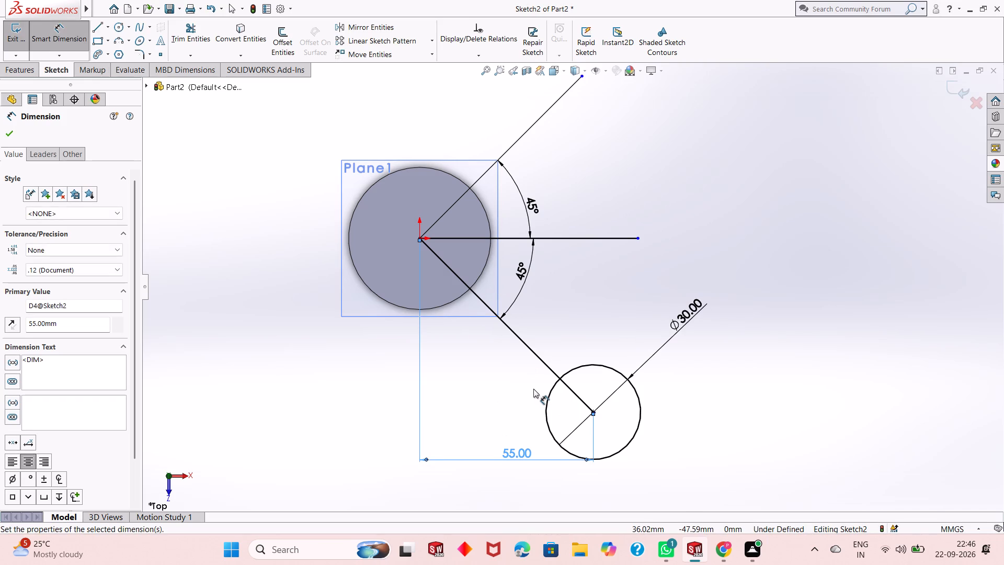
pyautogui.scroll(2, 564, 249)
pyautogui.scroll(-1, 574, 151)
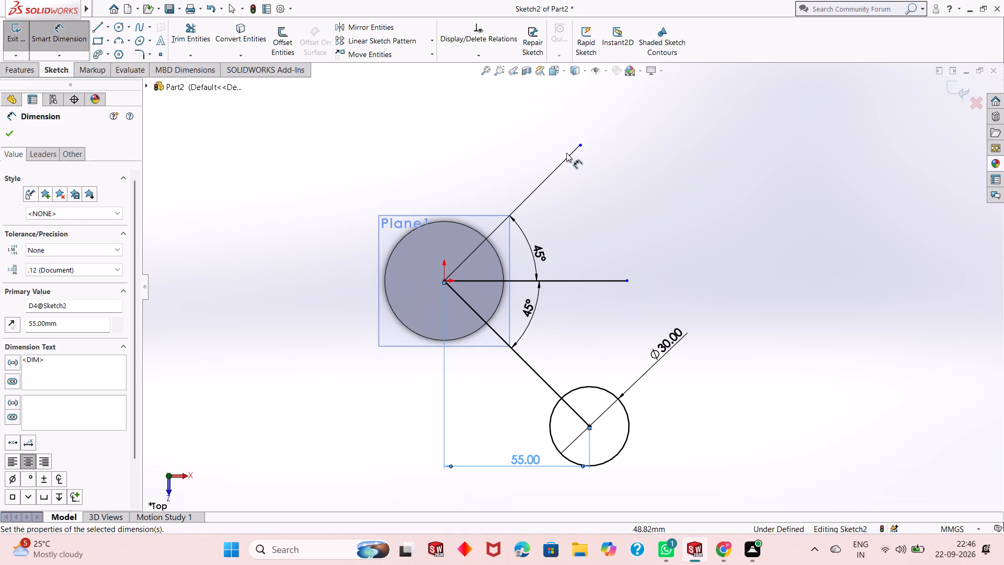
pyautogui.rightClick(644, 200)
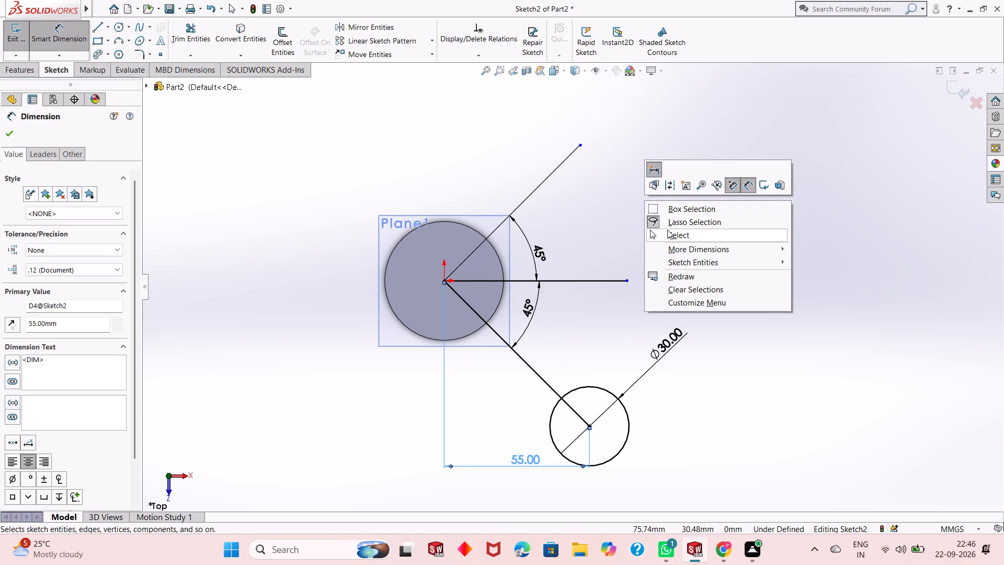
pyautogui.click(667, 230)
# Sketch a circle of about 17.2 mm radius centred on the outer endpoint of the upper sloping line.
pyautogui.click(117, 28)
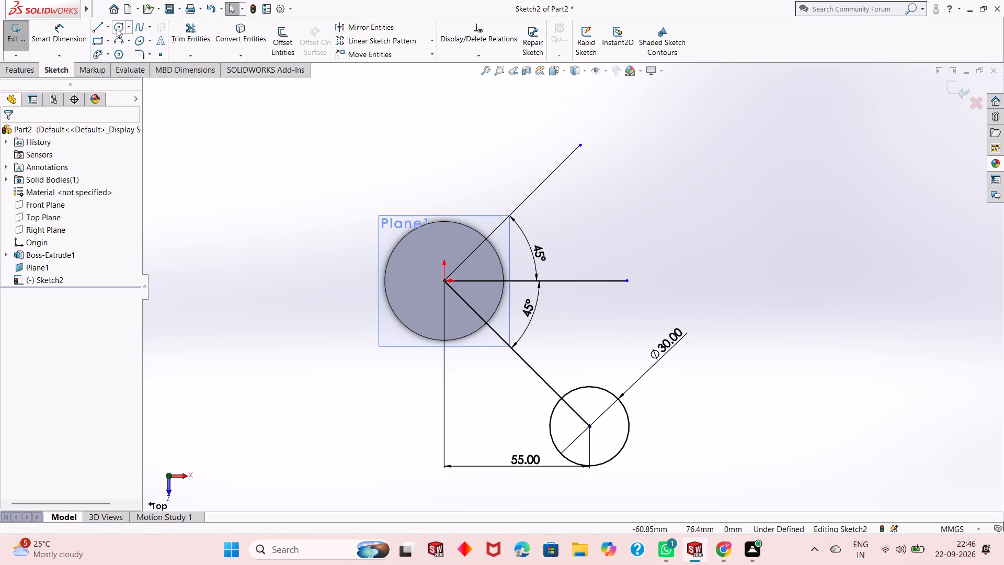
pyautogui.click(581, 145)
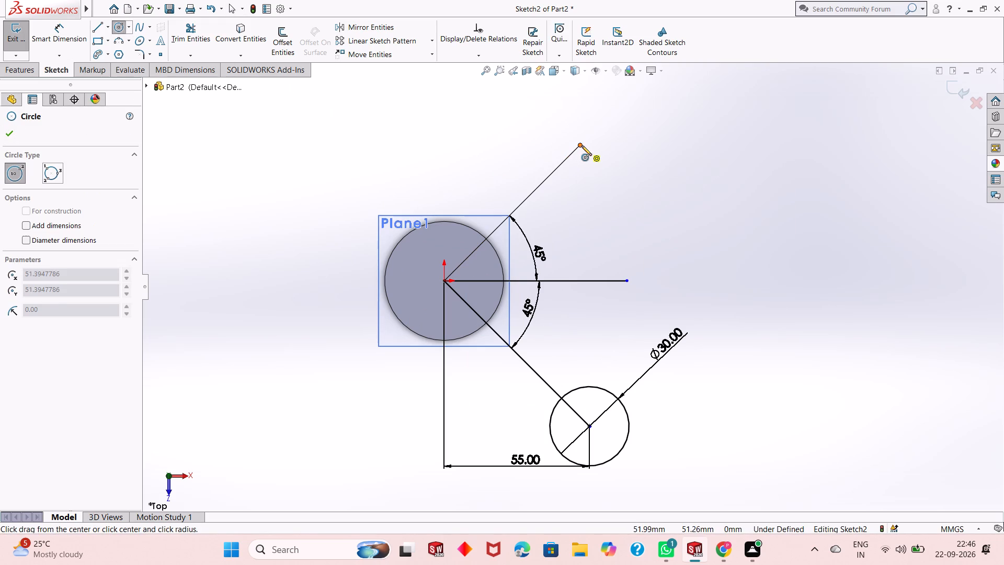
pyautogui.click(581, 190)
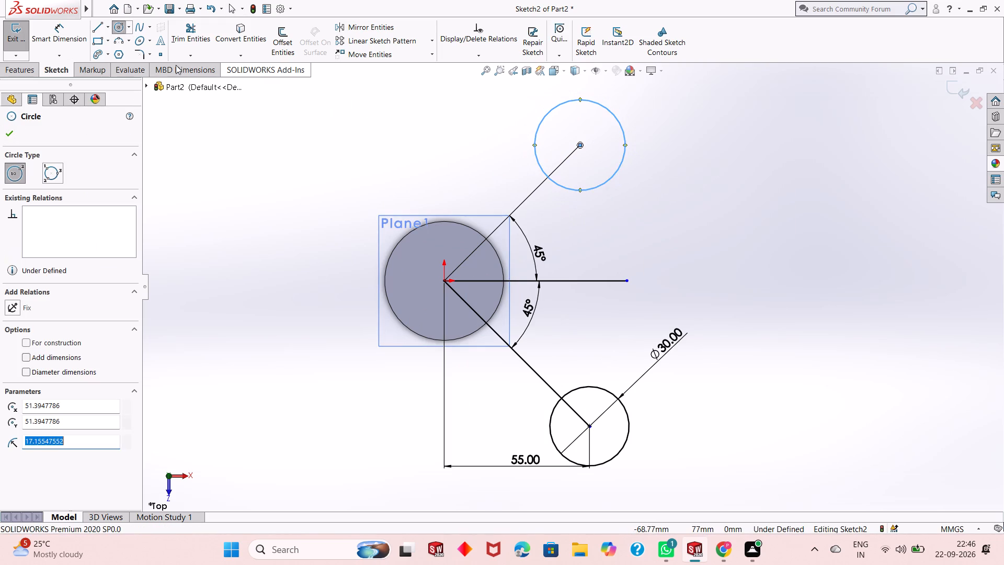
pyautogui.click(7, 133)
# Dimension the upper circle's diameter as 30 mm.
pyautogui.click(56, 33)
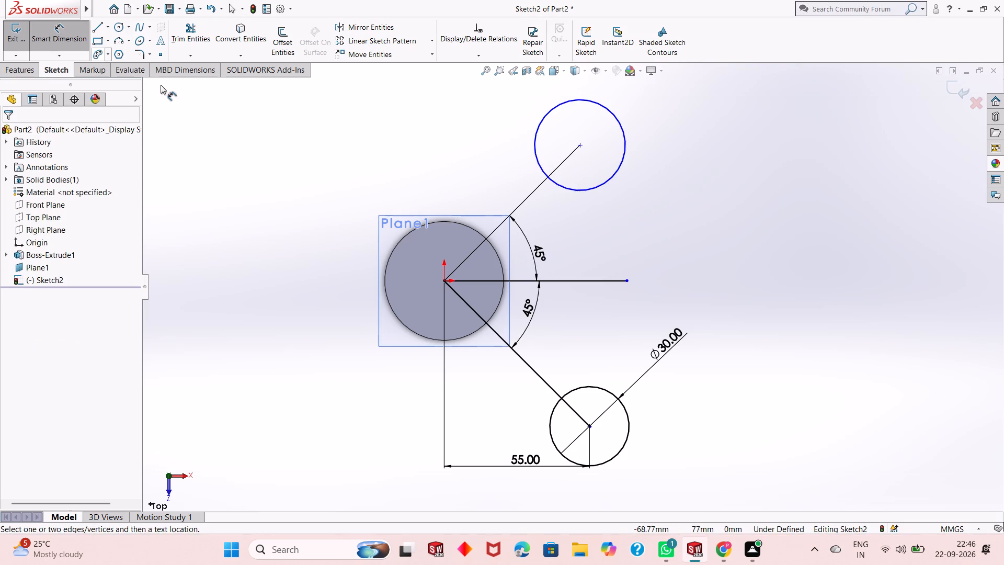
pyautogui.click(573, 190)
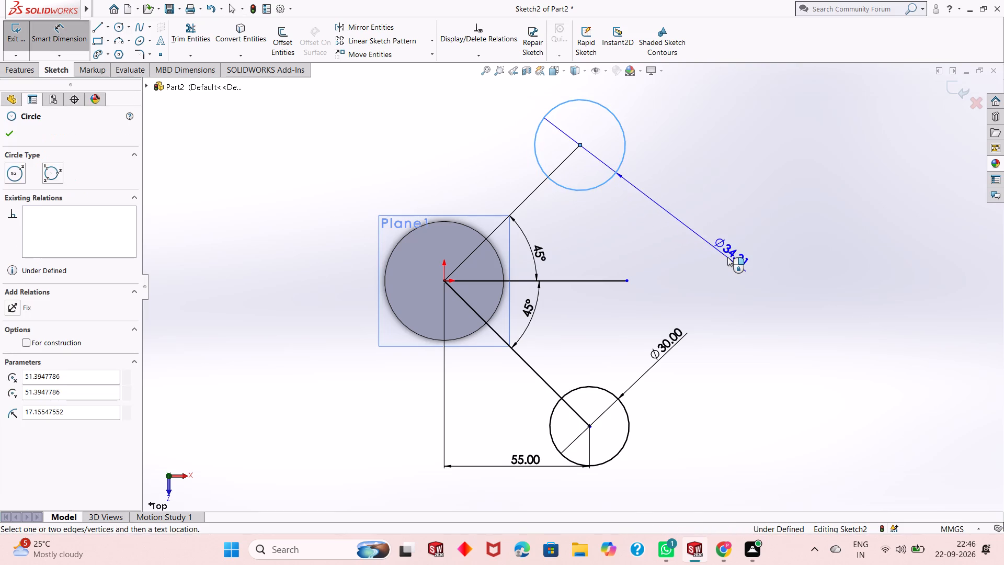
pyautogui.click(727, 257)
pyautogui.write('30')
pyautogui.press('Return')
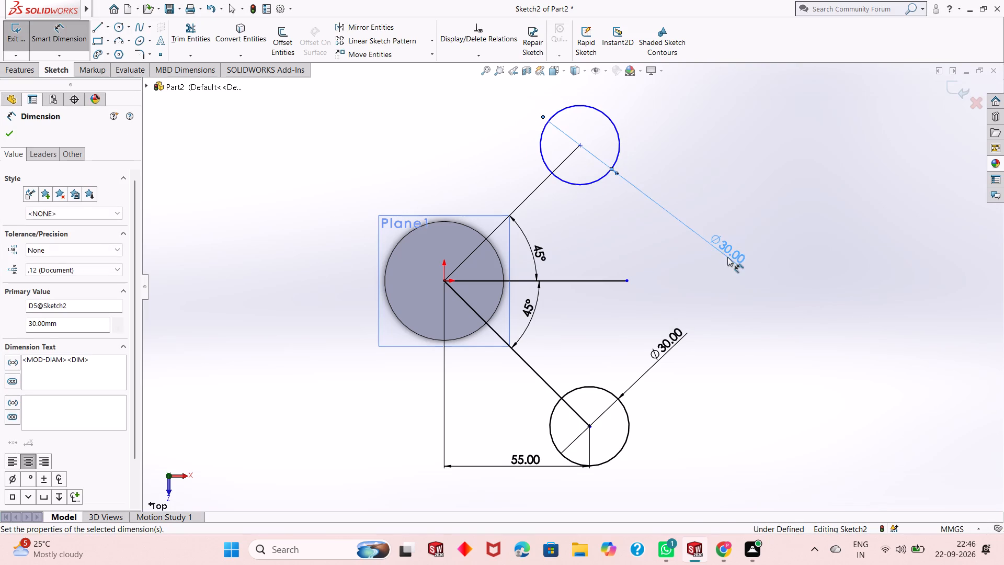
pyautogui.rightClick(678, 182)
pyautogui.click(702, 217)
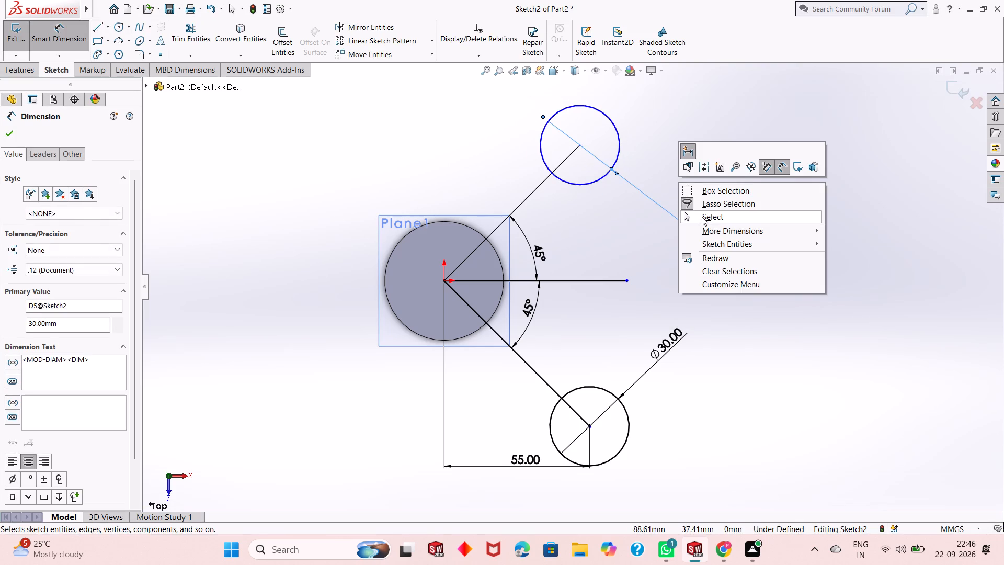
# Dimension the horizontal distance from the origin to the upper circle's centre as 55 mm.
pyautogui.click(59, 37)
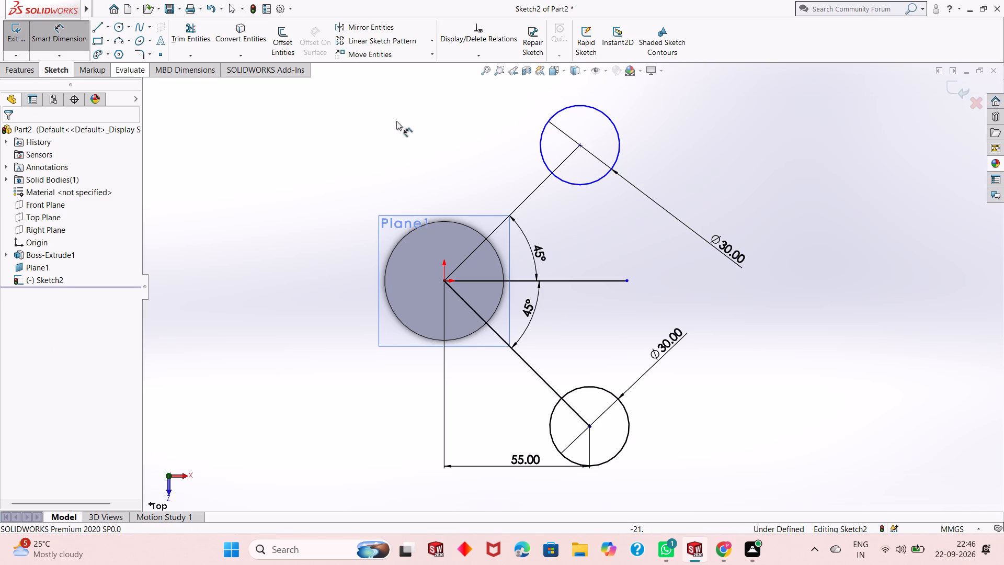
pyautogui.click(579, 145)
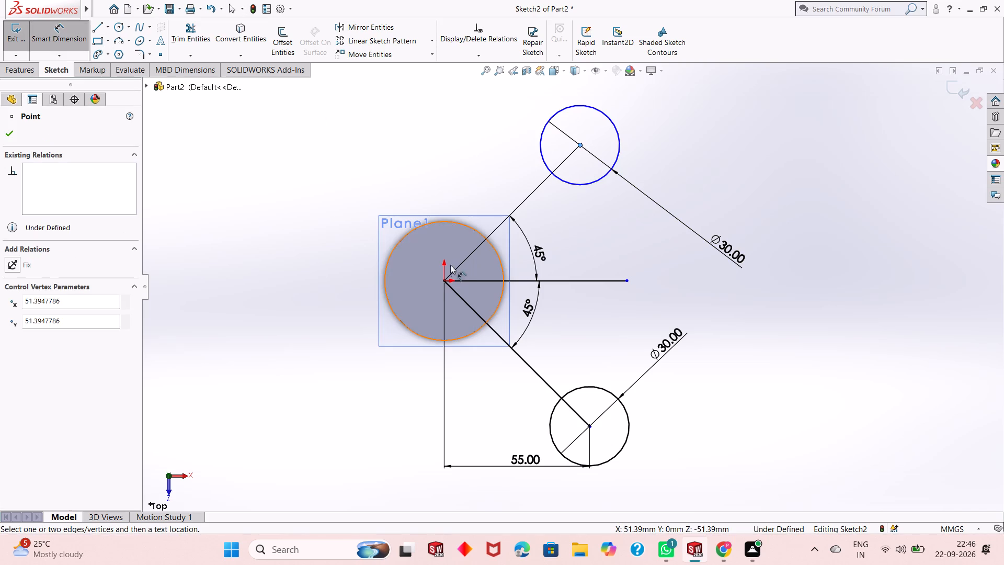
pyautogui.click(444, 281)
pyautogui.click(460, 115)
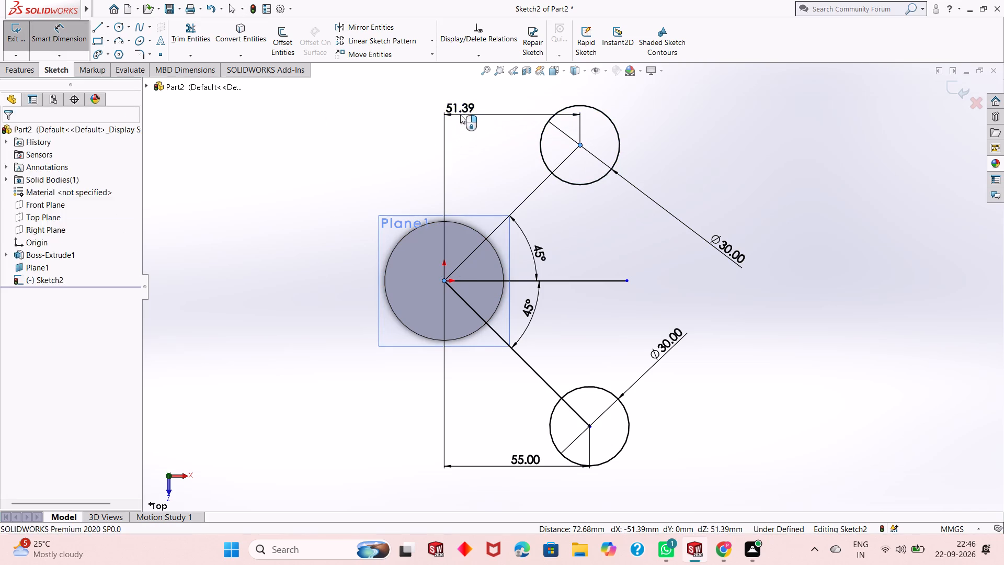
pyautogui.write('55')
pyautogui.press('Return')
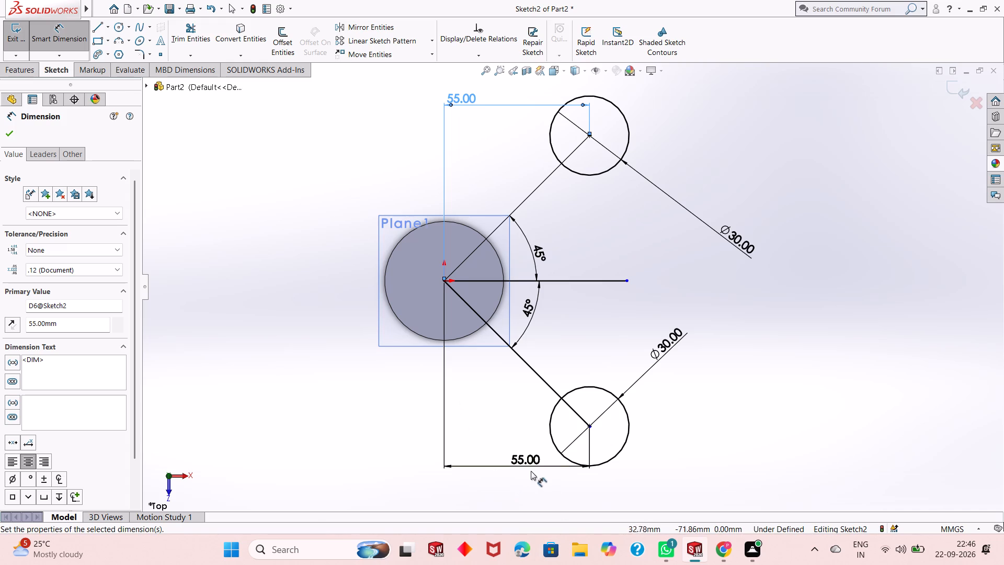
# Set the horizontal distances from the origin to the lower and upper circle centres to 40 mm each.
pyautogui.doubleClick(520, 463)
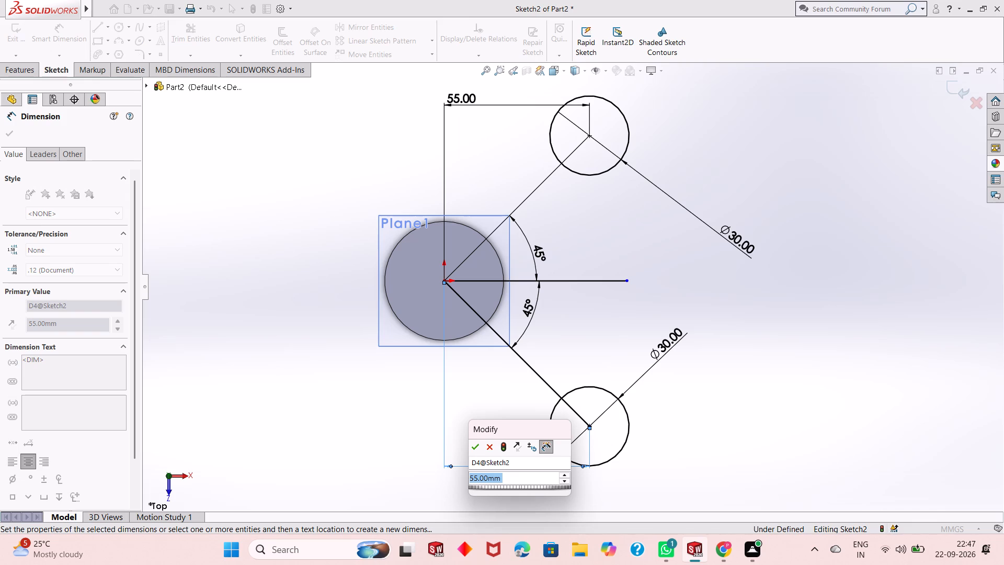
pyautogui.write('40')
pyautogui.press('Return')
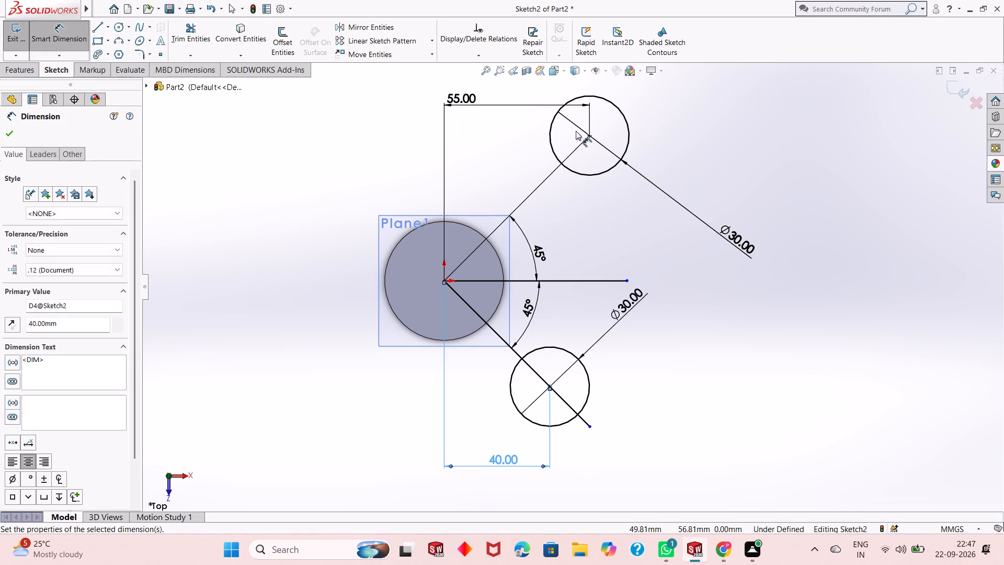
pyautogui.doubleClick(465, 100)
pyautogui.write('40')
pyautogui.press('Return')
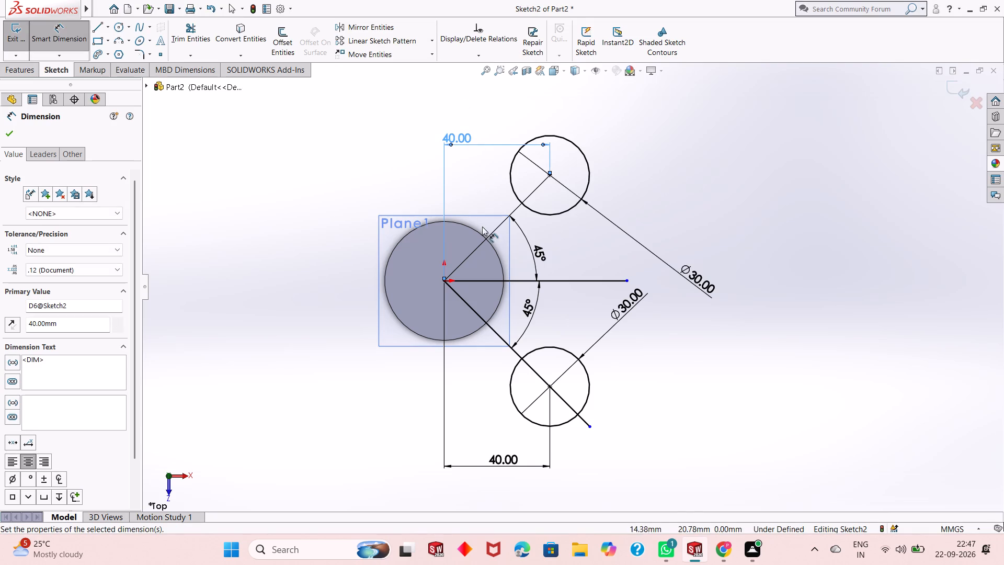
pyautogui.click(6, 134)
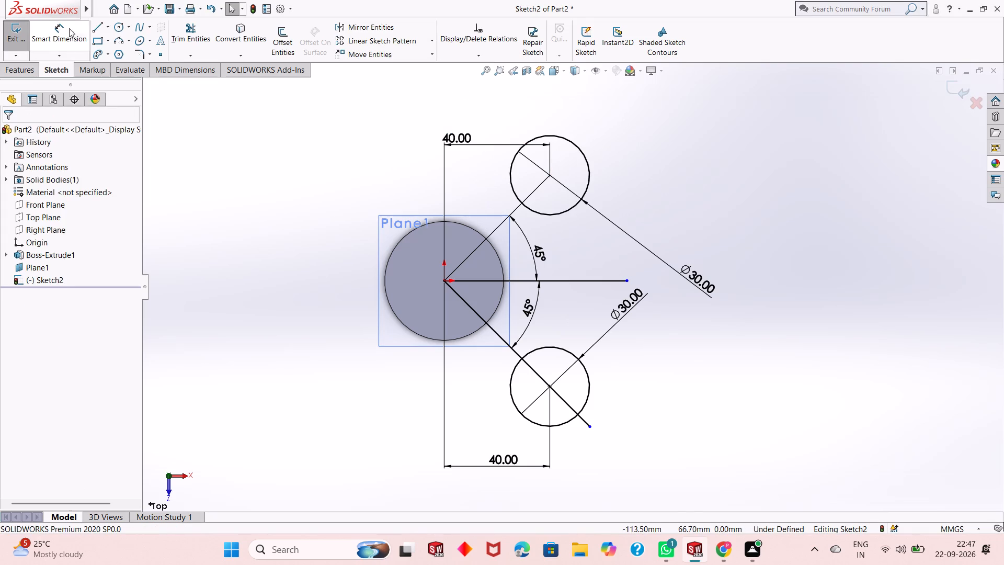
# Sketch a vertical line 80 mm long joining the outermost right-hand quadrant points of the upper and lower circles.
pyautogui.click(95, 29)
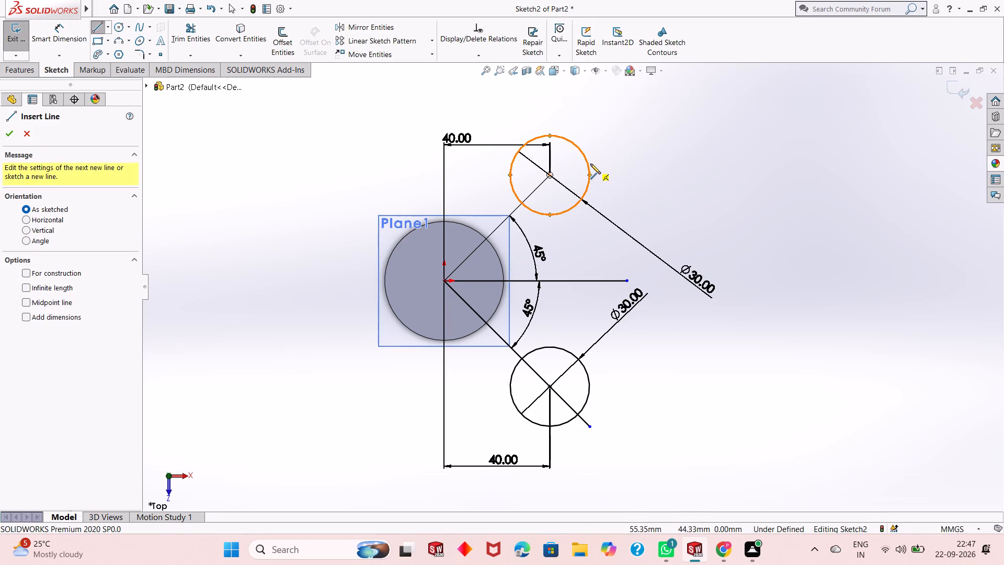
pyautogui.click(589, 176)
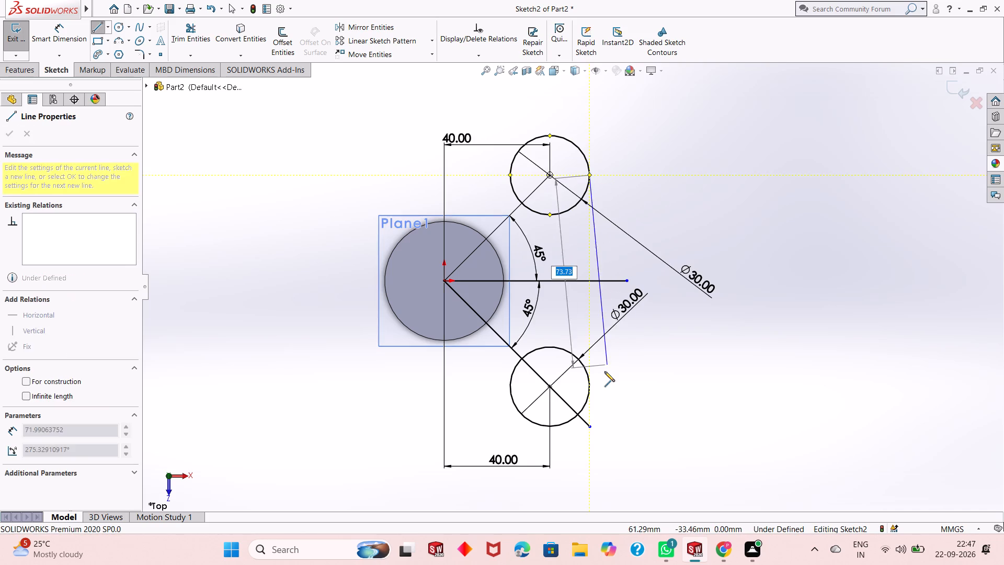
pyautogui.click(589, 388)
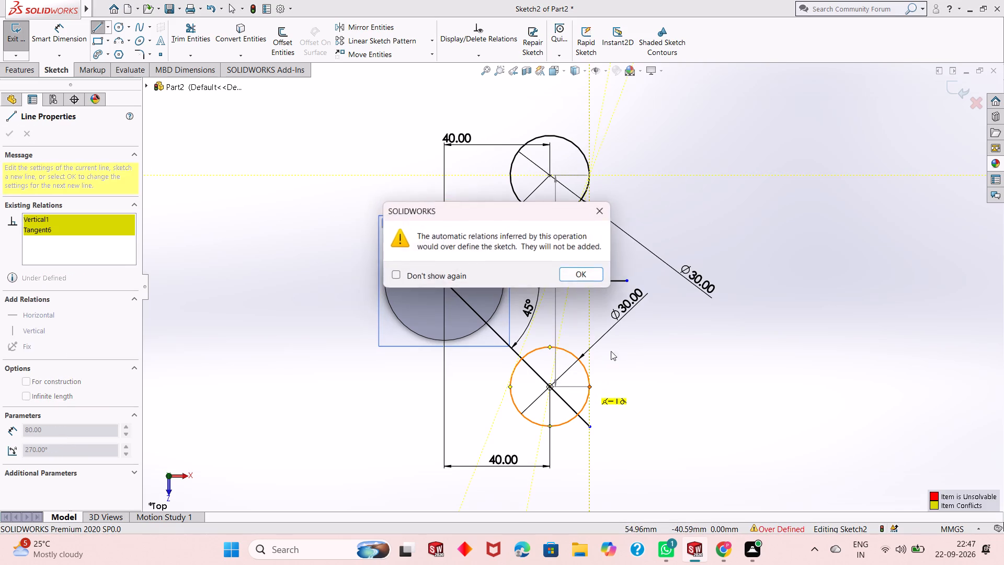
pyautogui.click(602, 207)
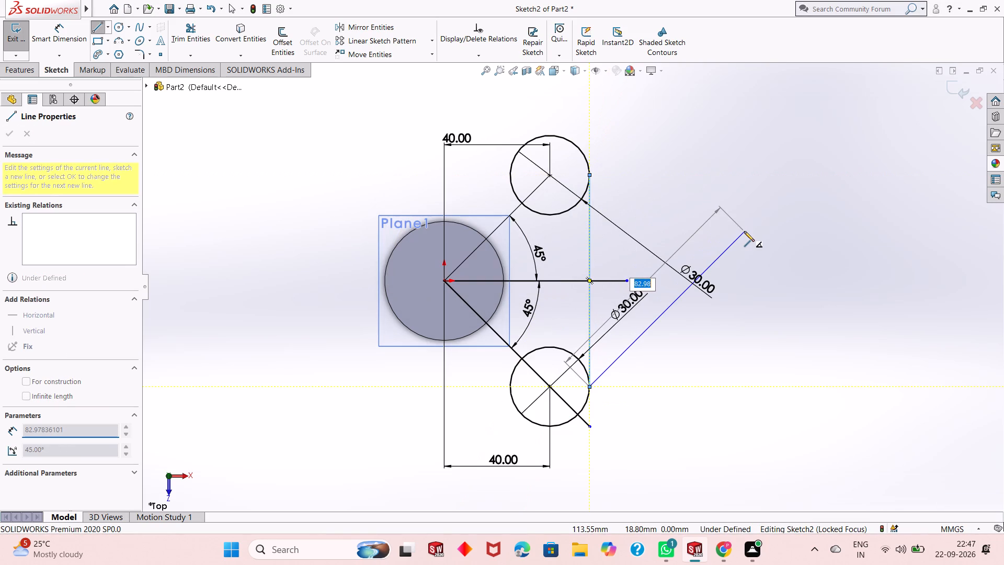
pyautogui.press('Escape')
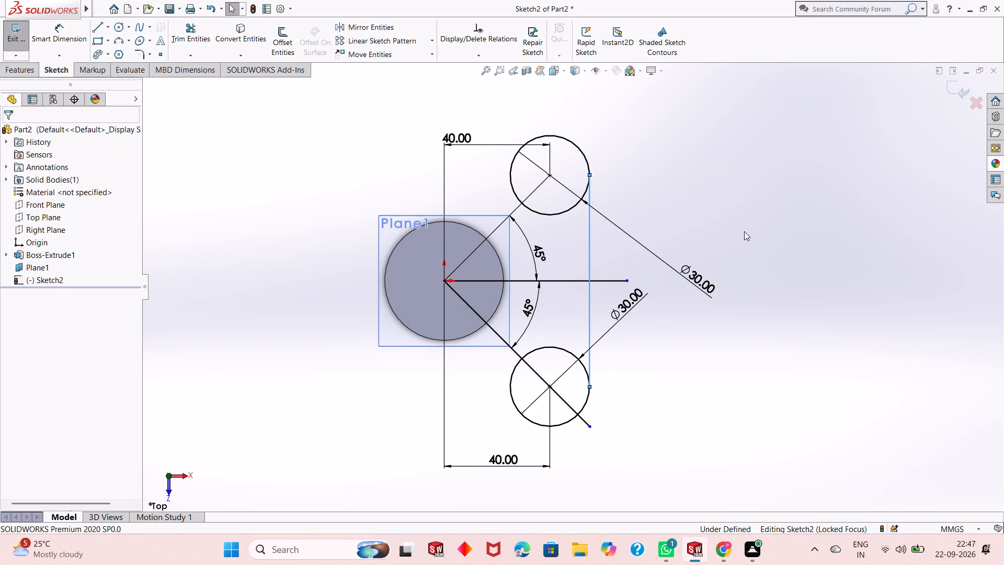
pyautogui.press('Escape')
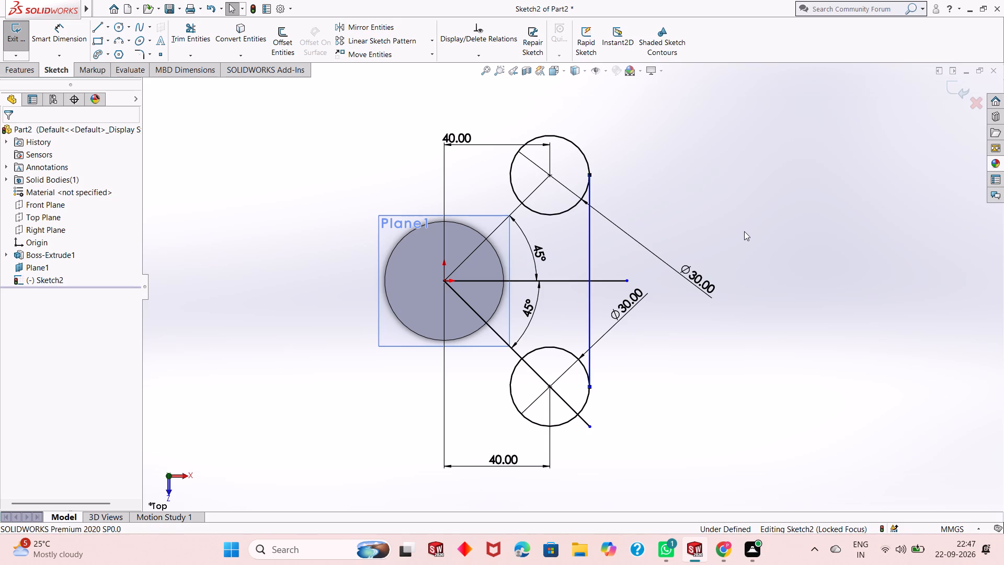
# Add a Tangent relation between the lower circle and the vertical line.
pyautogui.scroll(-3, 598, 395)
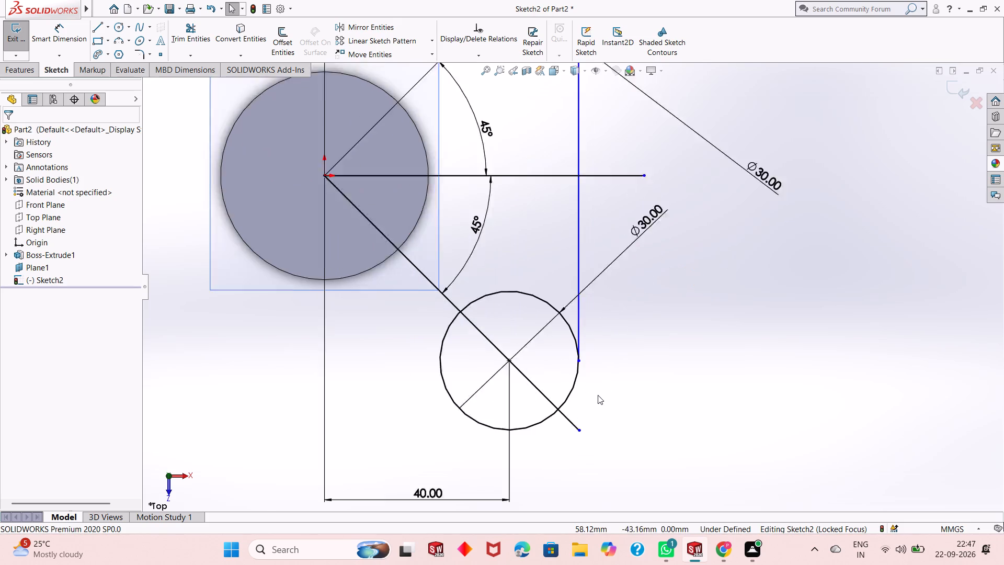
pyautogui.scroll(-1, 598, 395)
pyautogui.scroll(-4, 579, 345)
pyautogui.scroll(9, 555, 327)
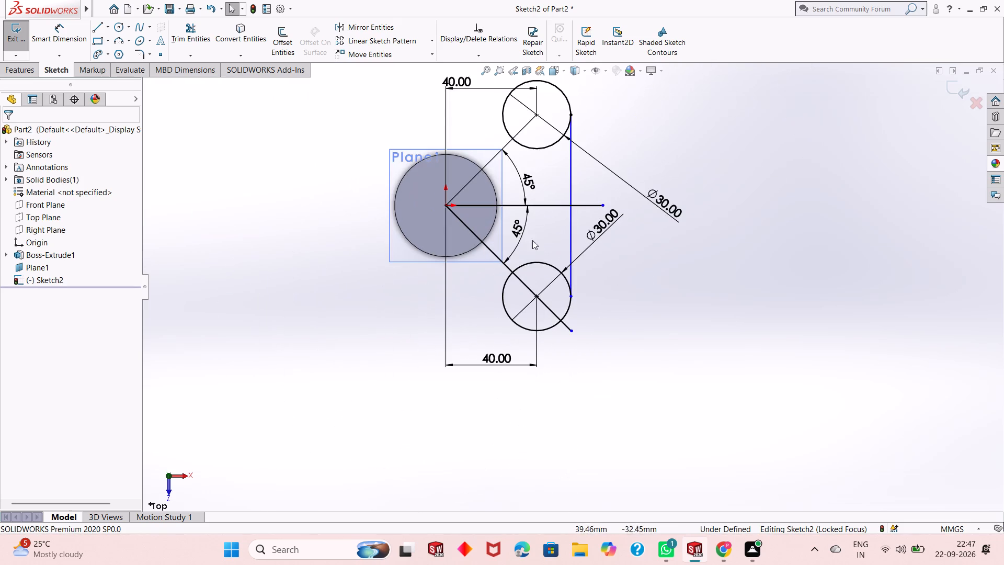
pyautogui.scroll(-6, 563, 132)
pyautogui.scroll(3, 557, 155)
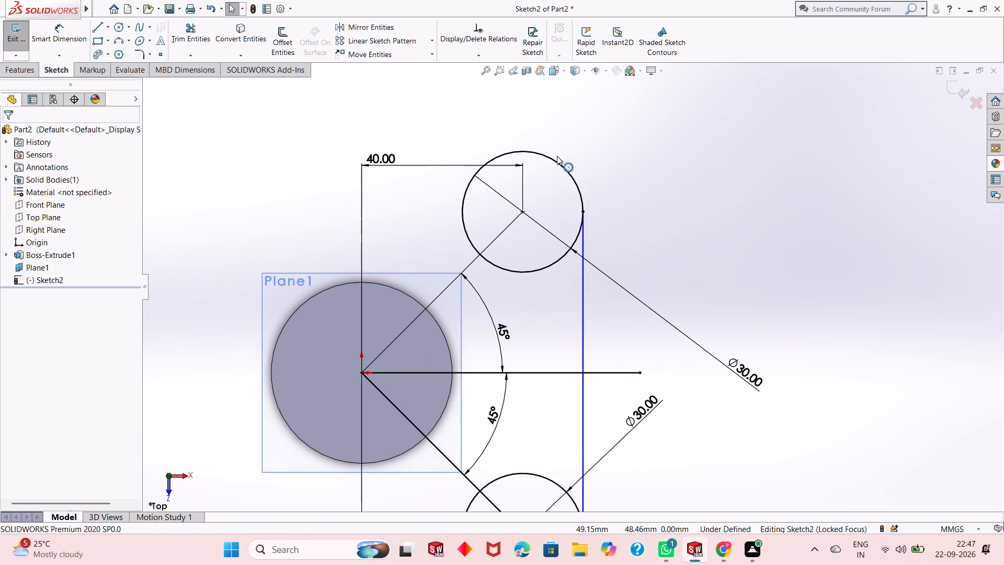
pyautogui.scroll(2, 557, 156)
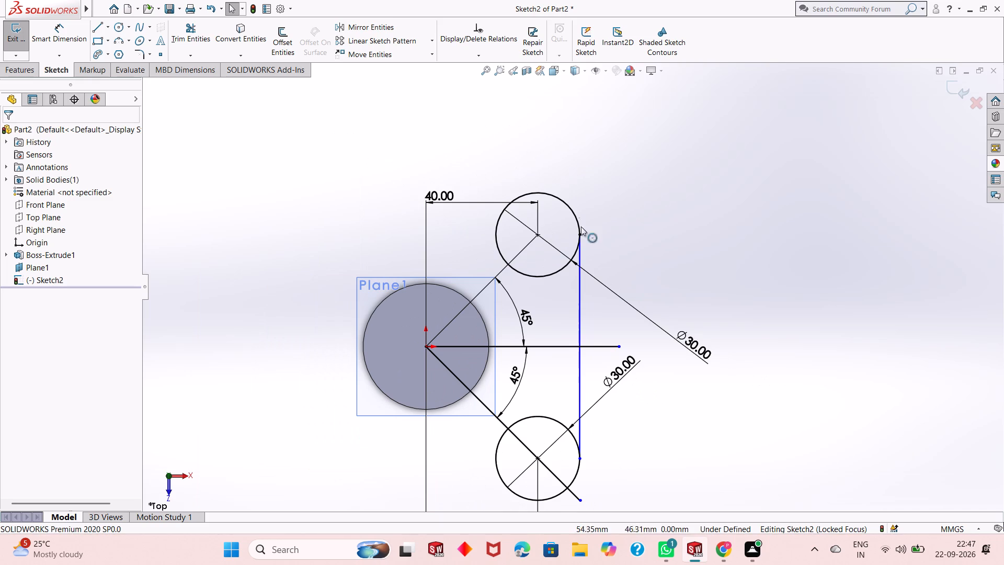
pyautogui.scroll(1, 586, 380)
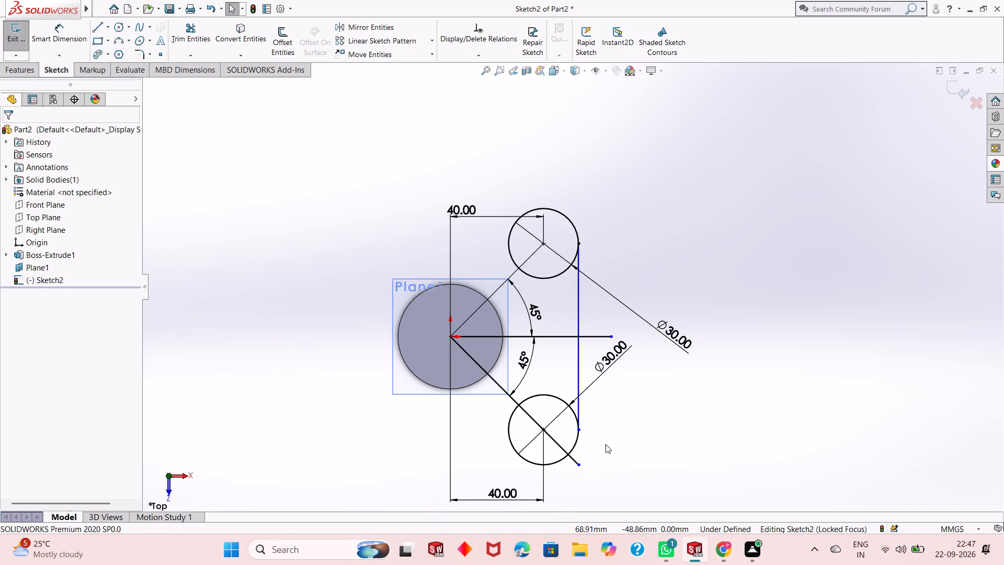
pyautogui.scroll(-2, 601, 436)
pyautogui.scroll(-2, 568, 390)
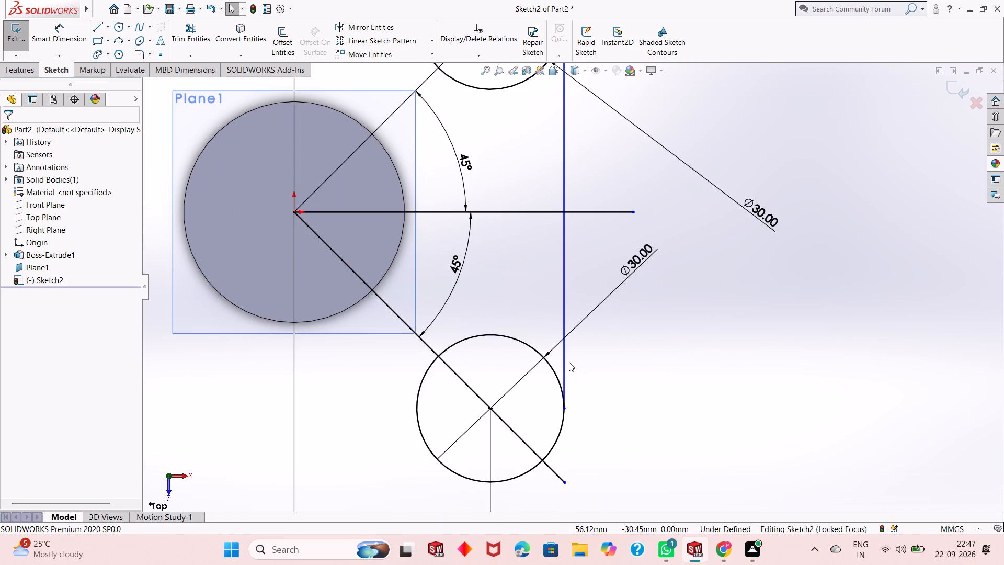
pyautogui.click(567, 365)
pyautogui.keyDown('ctrl'); pyautogui.click(555, 373); pyautogui.keyUp('ctrl')
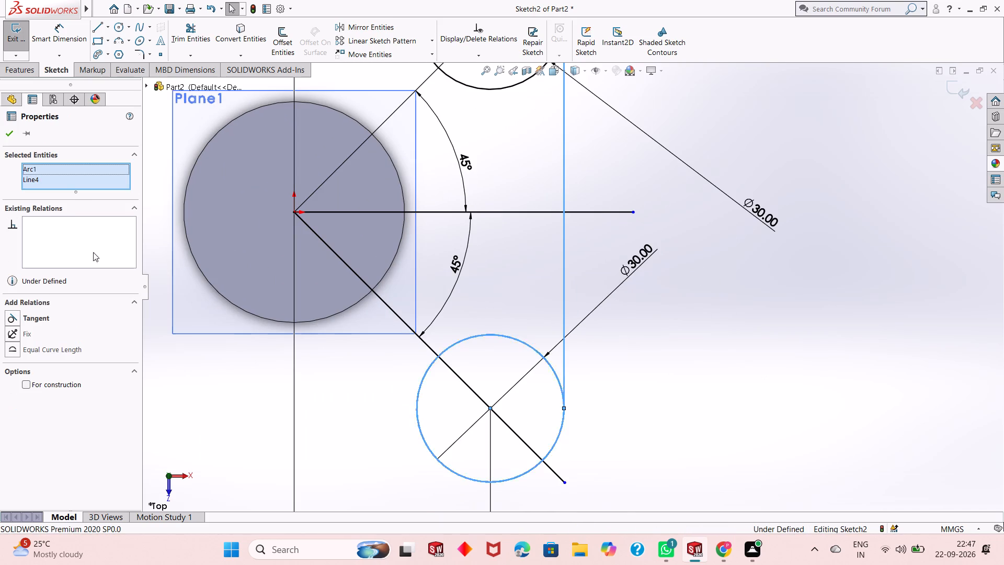
pyautogui.click(21, 320)
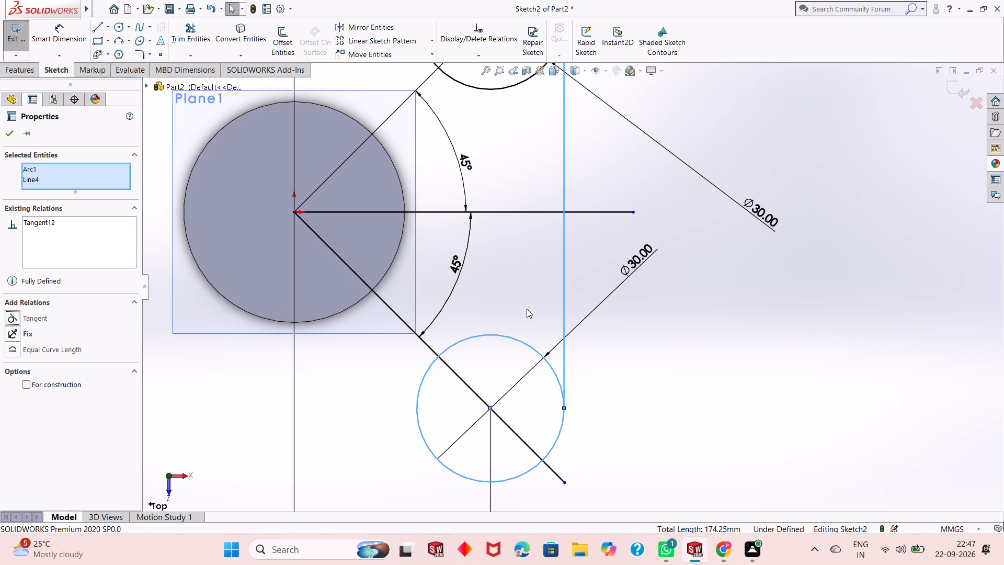
pyautogui.click(14, 139)
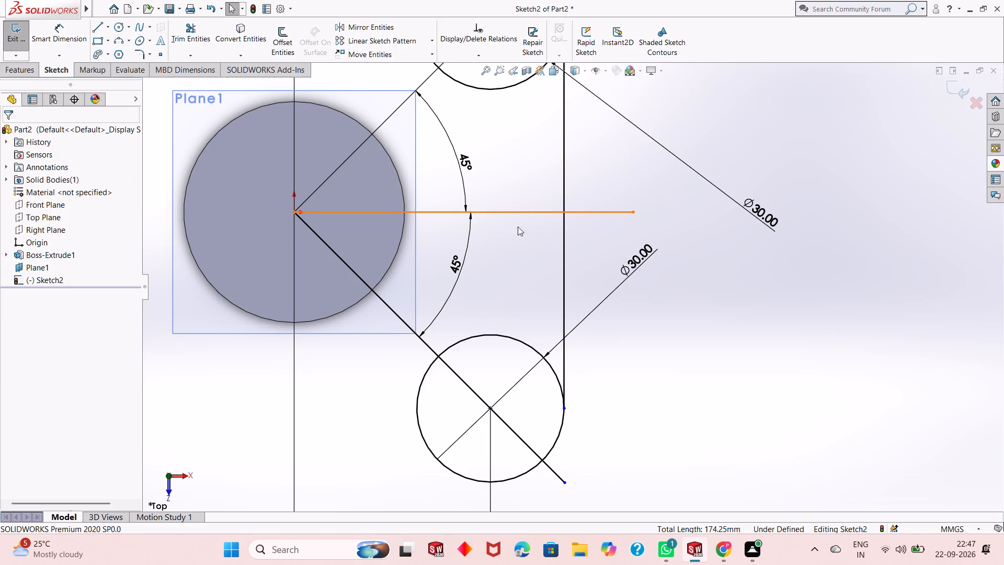
# Delete the horizontal line and the two 45° lines starting at the origin, including their associated dimensions.
pyautogui.scroll(2, 529, 230)
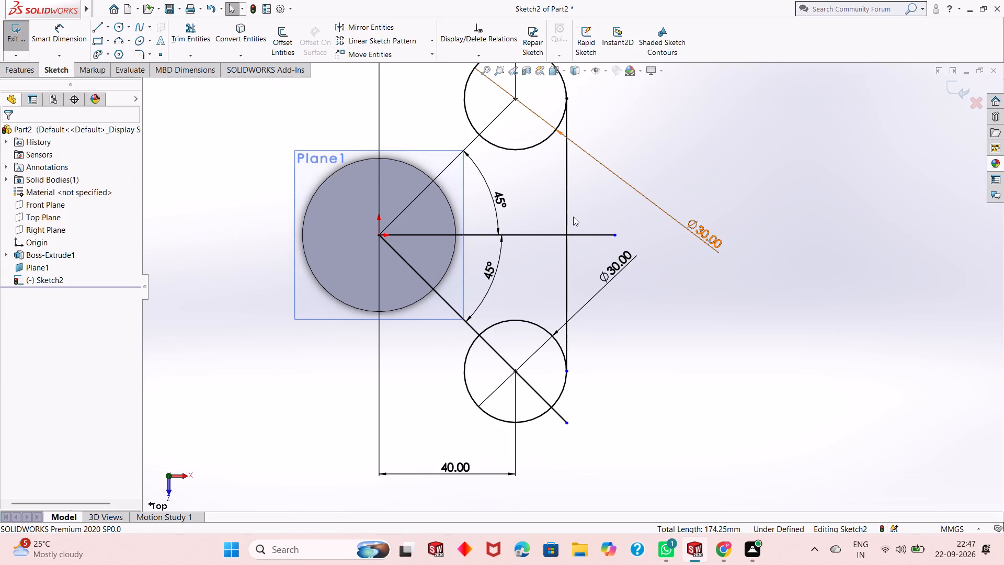
pyautogui.click(579, 234)
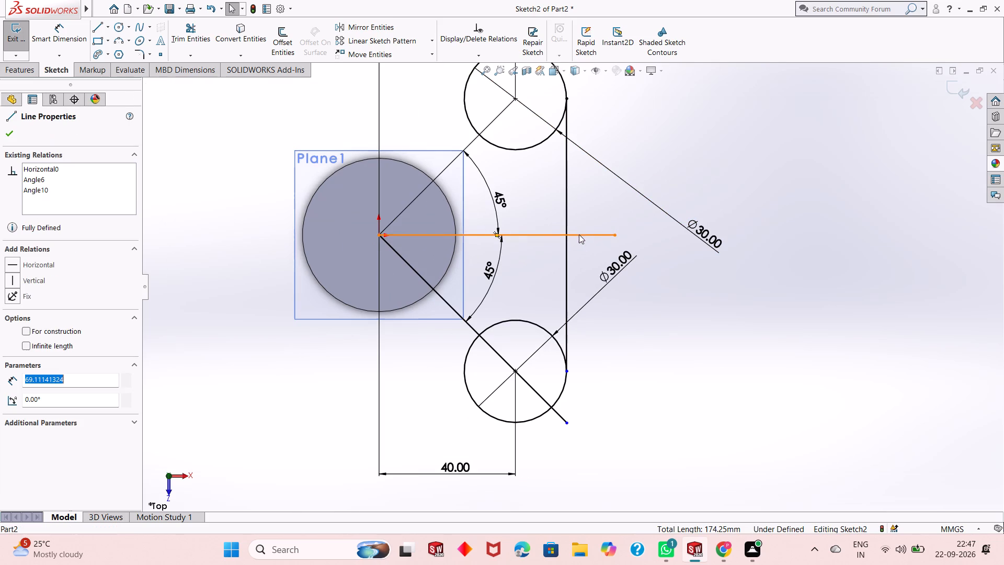
pyautogui.press('Delete')
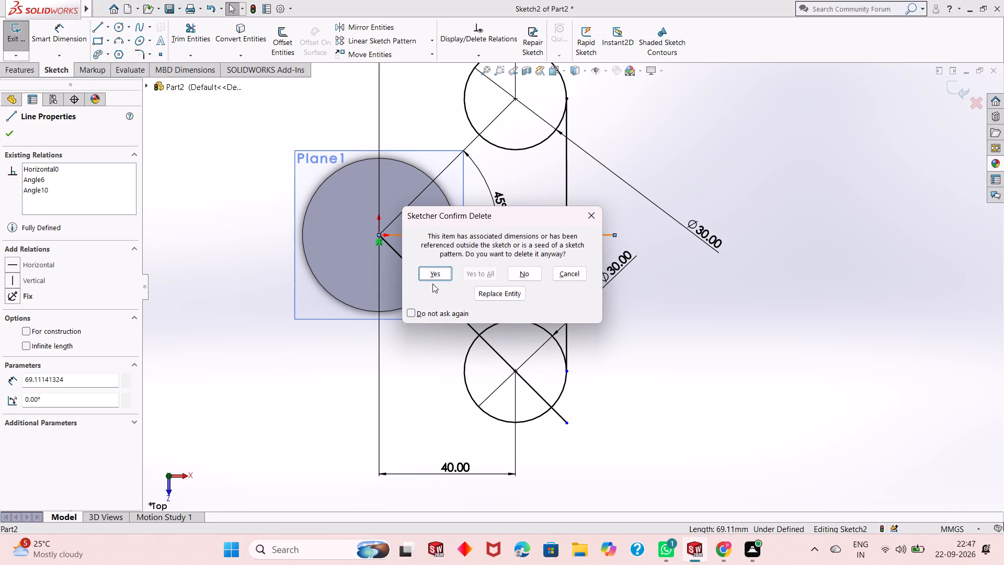
pyautogui.click(435, 278)
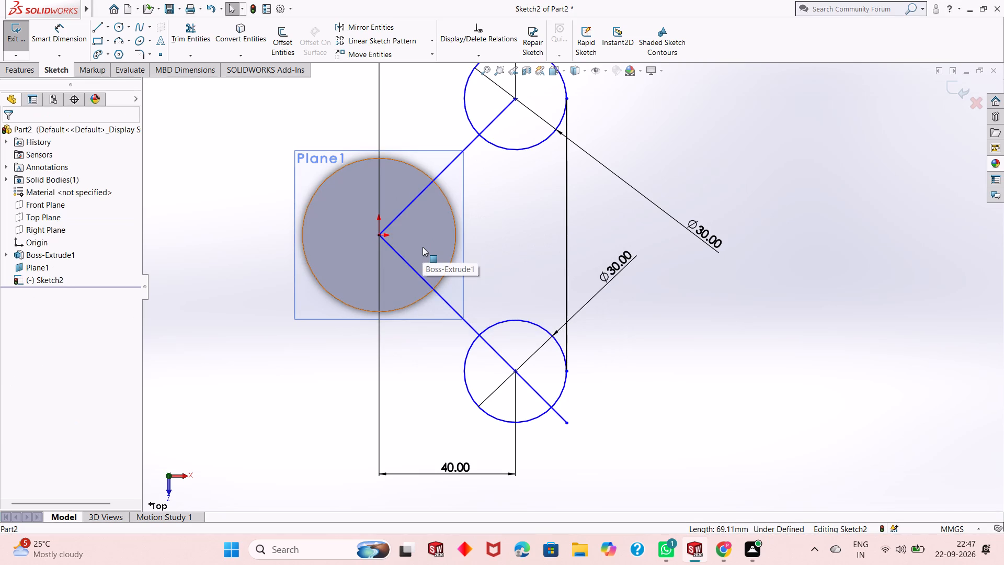
pyautogui.click(499, 358)
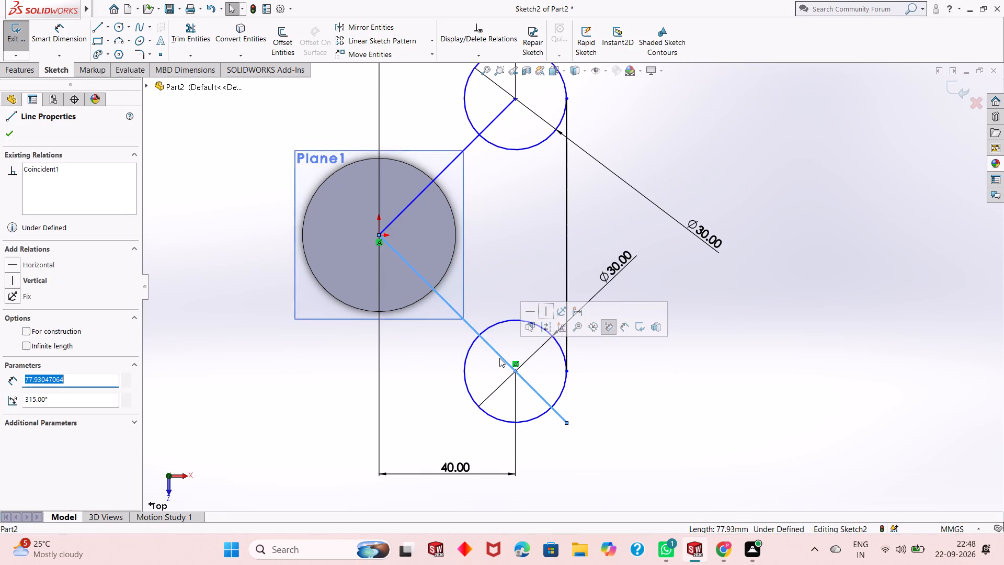
pyautogui.press('Delete')
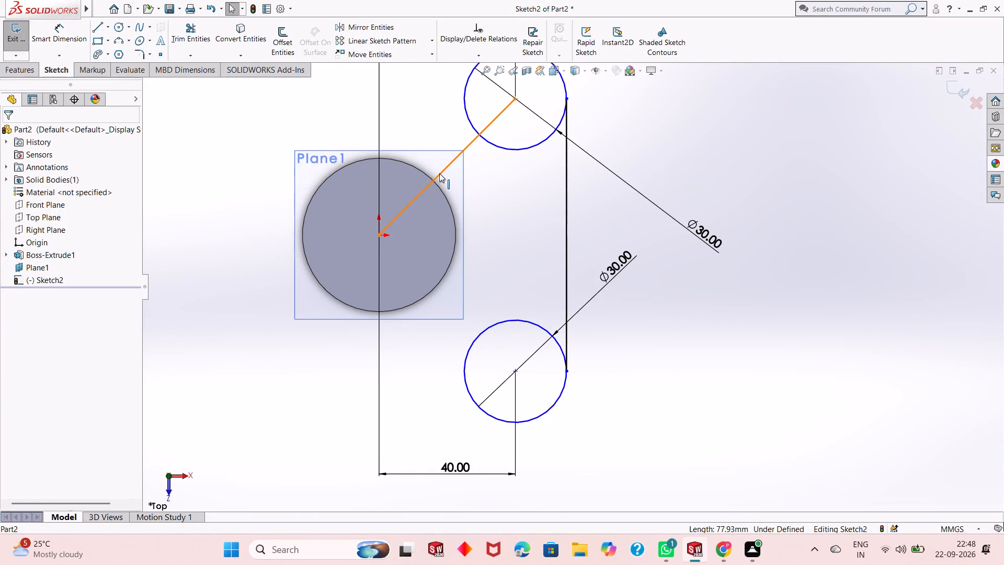
pyautogui.click(439, 173)
pyautogui.press('Delete')
pyautogui.click(437, 278)
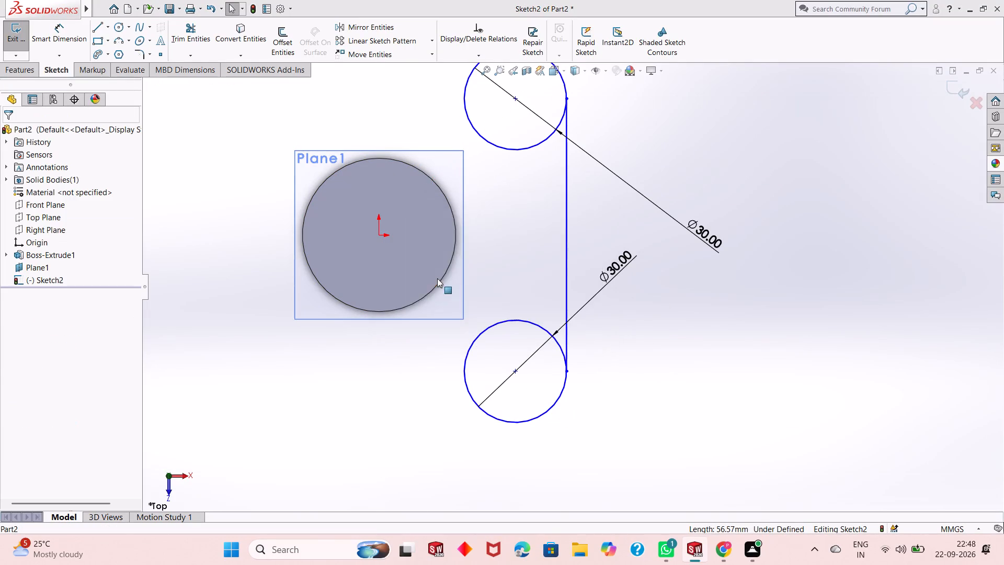
# Sketch a line about 43 mm long from the cylinder circle's bottom quadrant point to the lower circle's outer lower-left edge.
pyautogui.scroll(2, 440, 266)
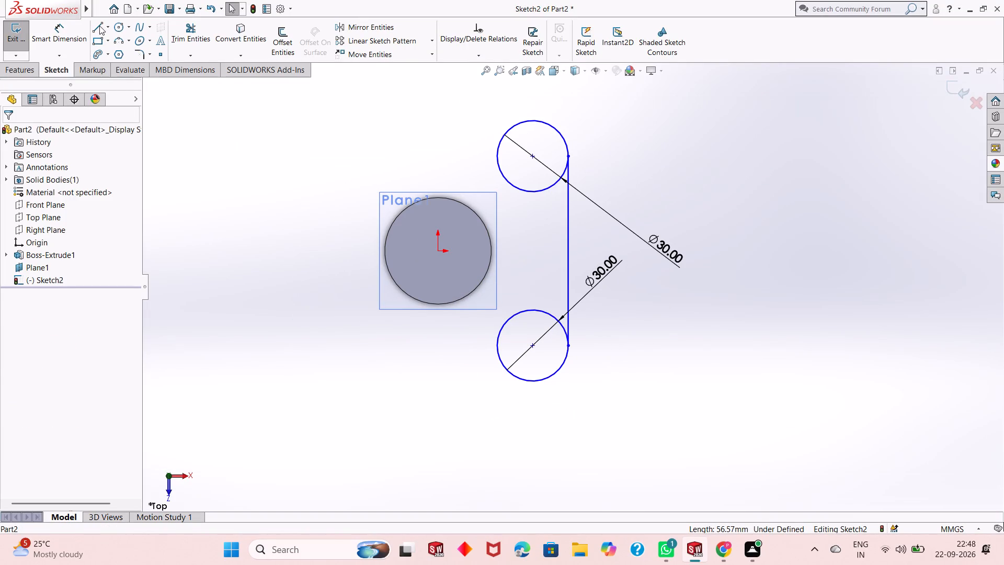
pyautogui.click(99, 26)
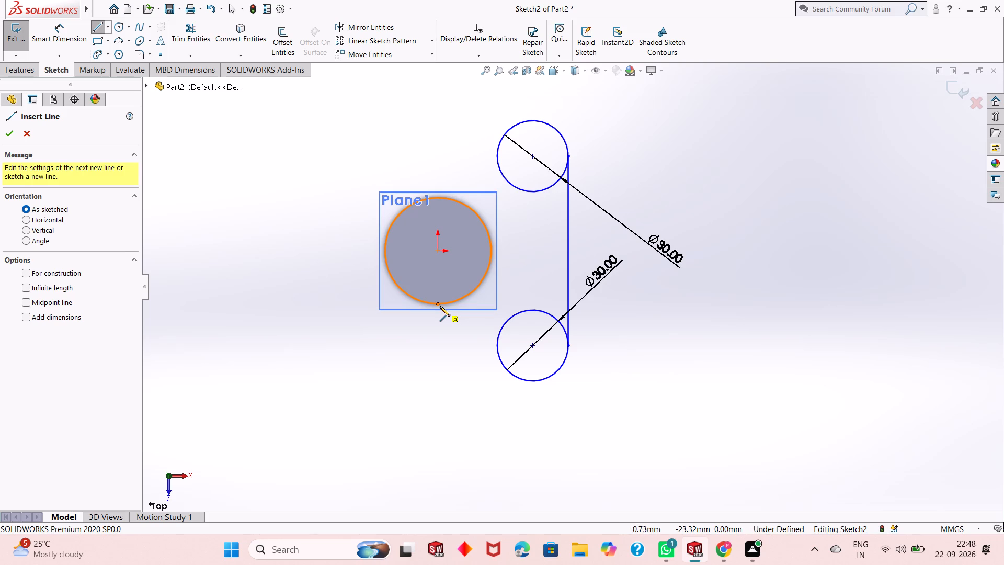
pyautogui.click(440, 306)
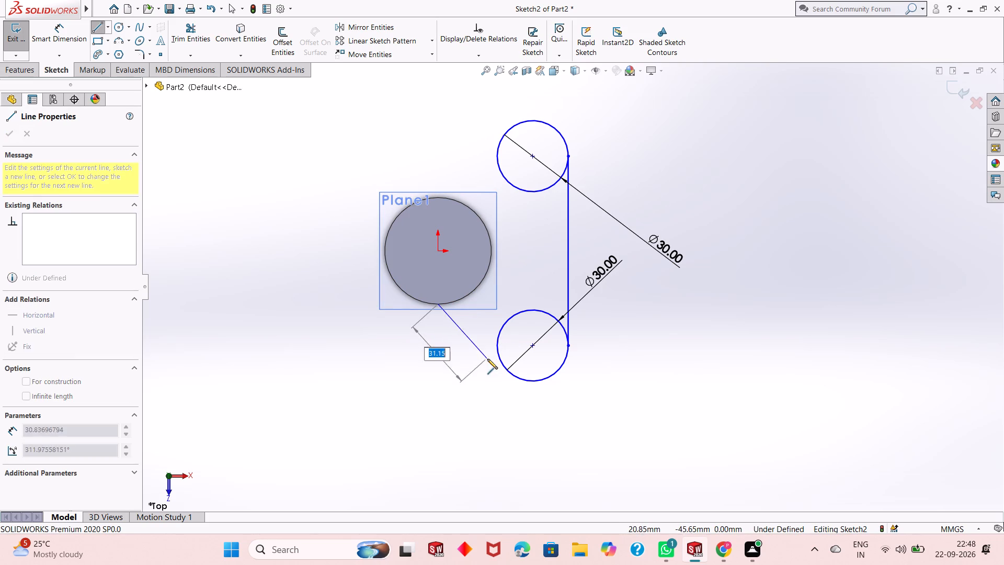
pyautogui.click(511, 377)
pyautogui.press('Escape')
pyautogui.press('Escape')
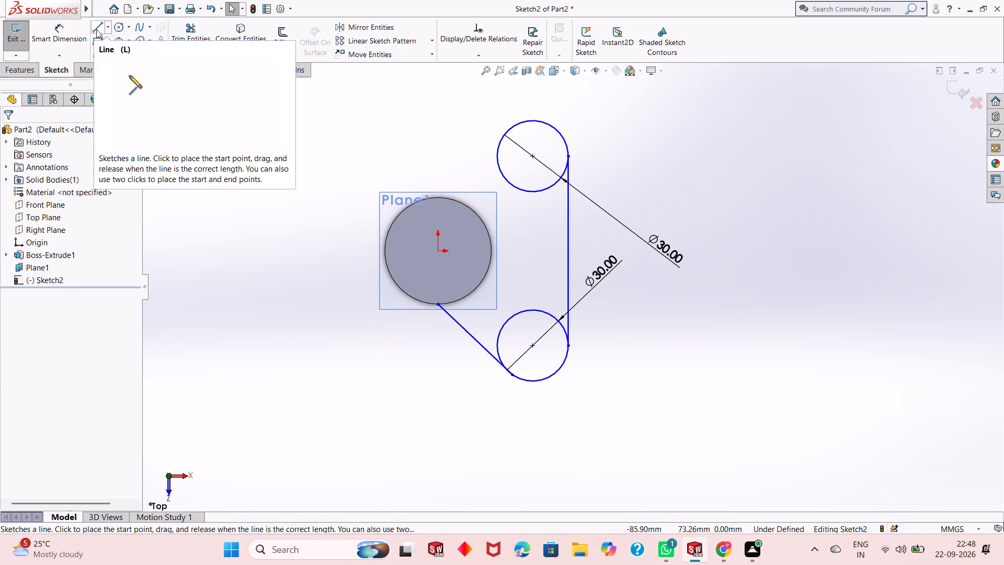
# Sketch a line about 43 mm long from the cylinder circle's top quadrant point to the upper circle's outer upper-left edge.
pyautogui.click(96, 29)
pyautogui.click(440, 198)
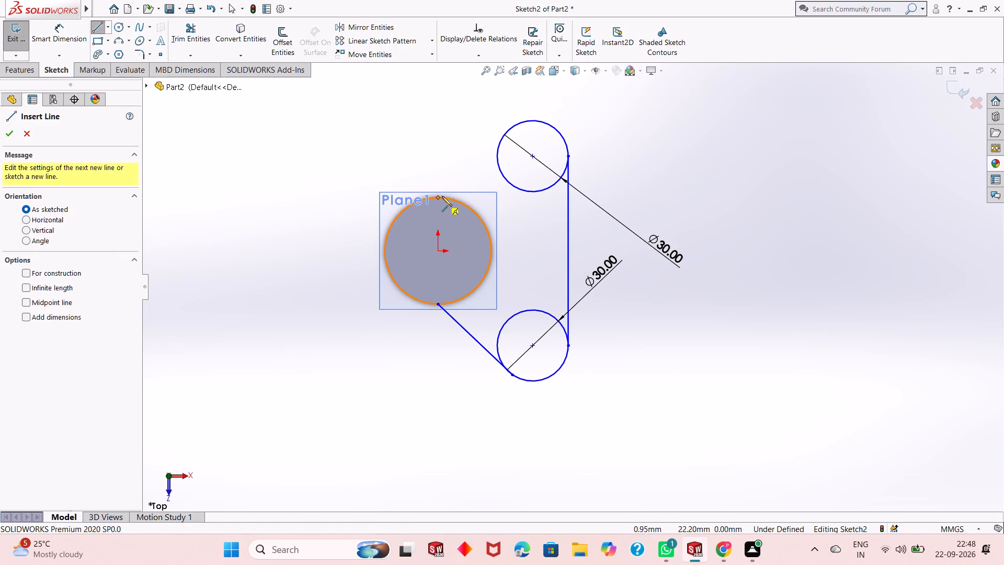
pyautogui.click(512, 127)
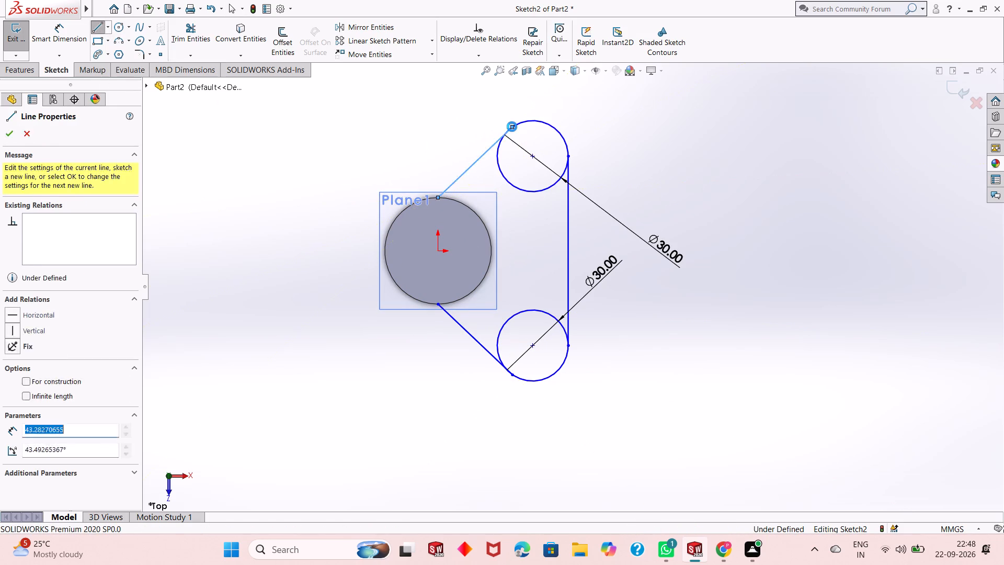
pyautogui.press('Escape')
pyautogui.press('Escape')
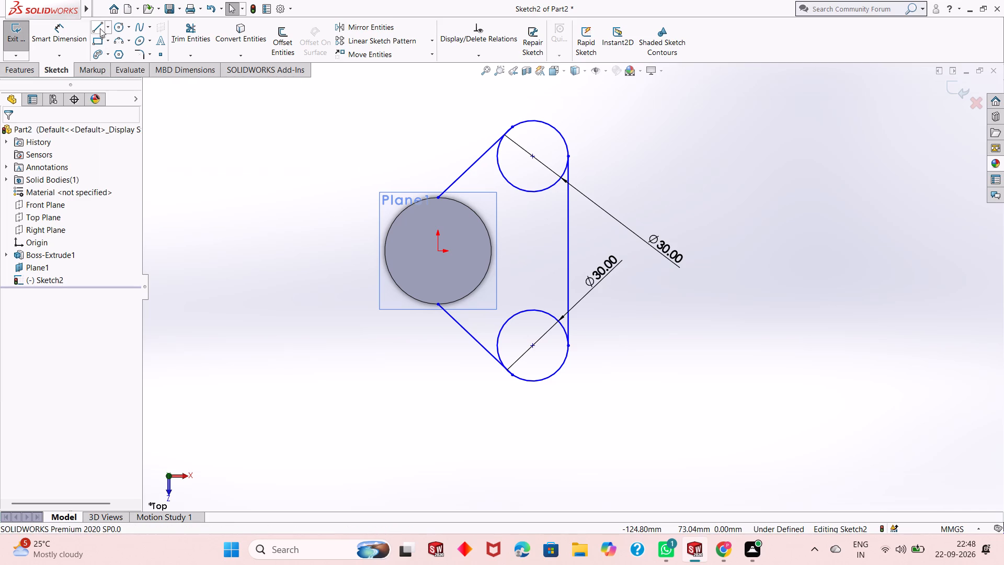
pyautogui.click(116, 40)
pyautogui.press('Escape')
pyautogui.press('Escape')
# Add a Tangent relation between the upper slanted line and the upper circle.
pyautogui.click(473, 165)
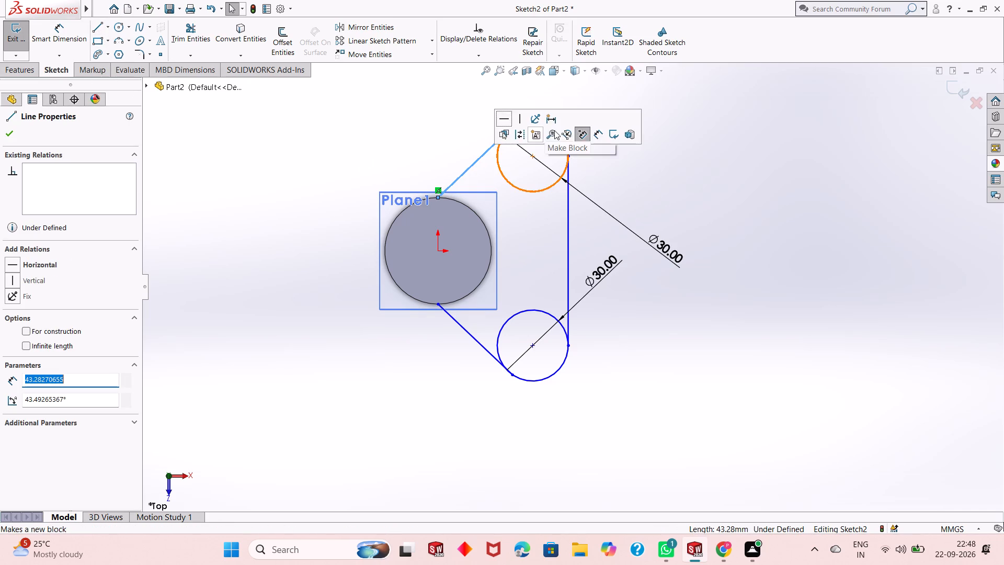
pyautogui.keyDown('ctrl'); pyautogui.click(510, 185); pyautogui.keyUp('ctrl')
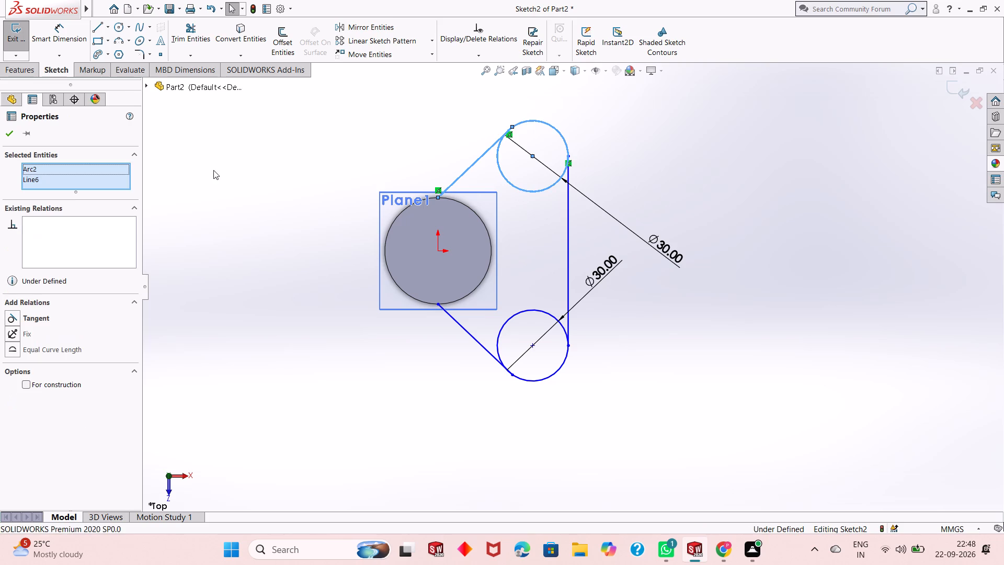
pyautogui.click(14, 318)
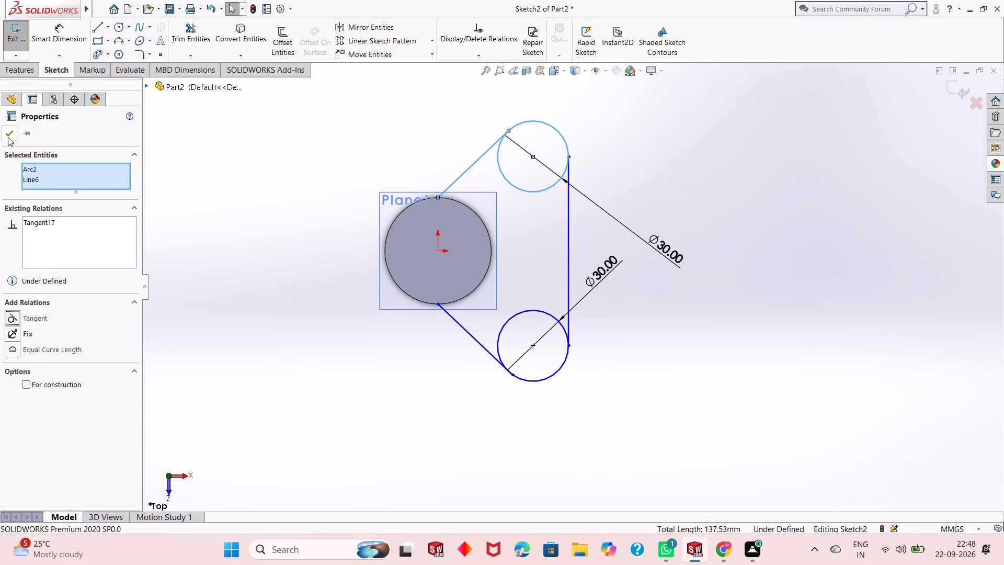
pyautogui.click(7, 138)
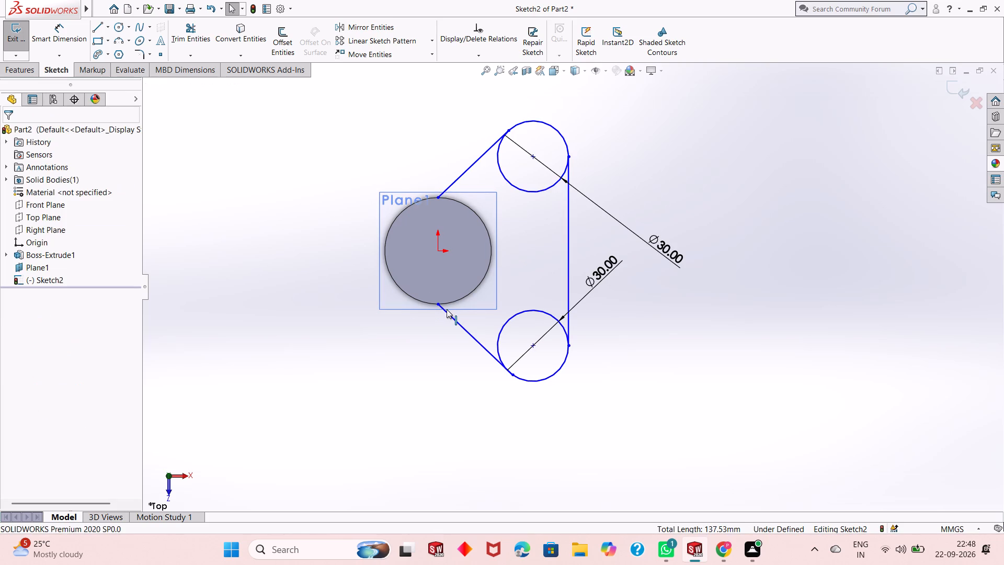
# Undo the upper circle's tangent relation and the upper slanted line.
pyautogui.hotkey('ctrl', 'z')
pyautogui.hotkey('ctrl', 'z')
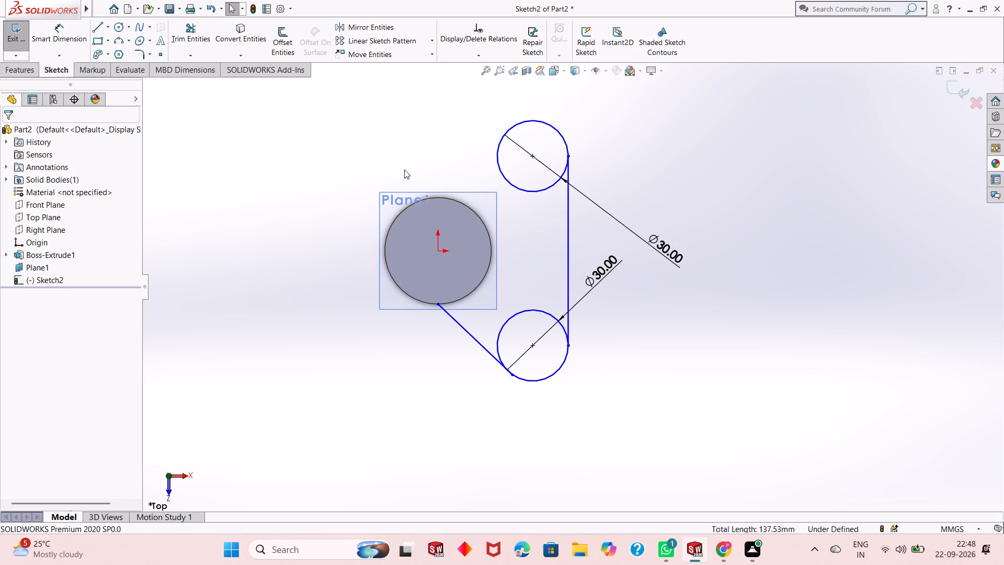
# Sketch a line about 43 mm long from the cylinder circle's top quadrant point to the upper circle's outer upper-left edge.
pyautogui.click(98, 29)
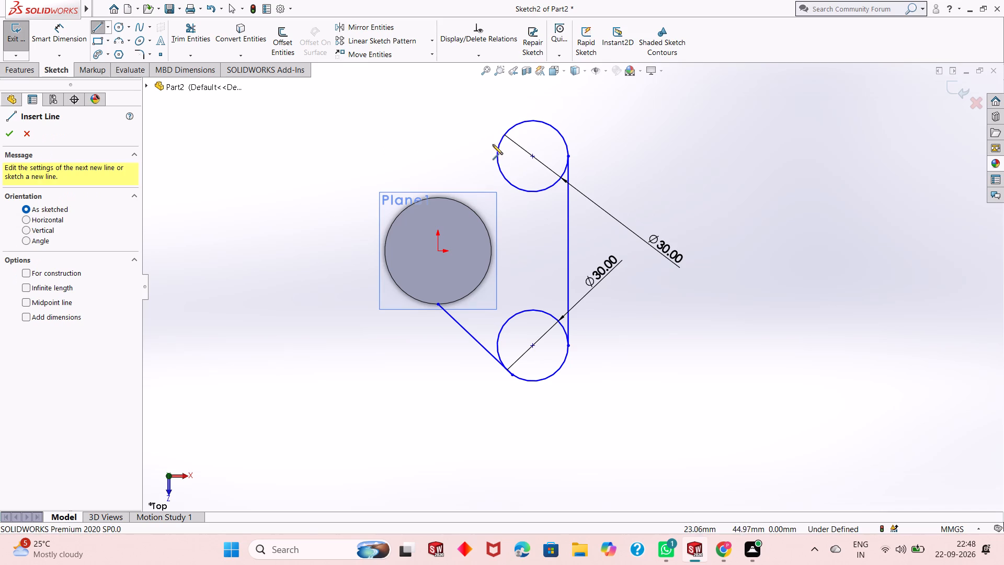
pyautogui.click(438, 197)
pyautogui.click(513, 126)
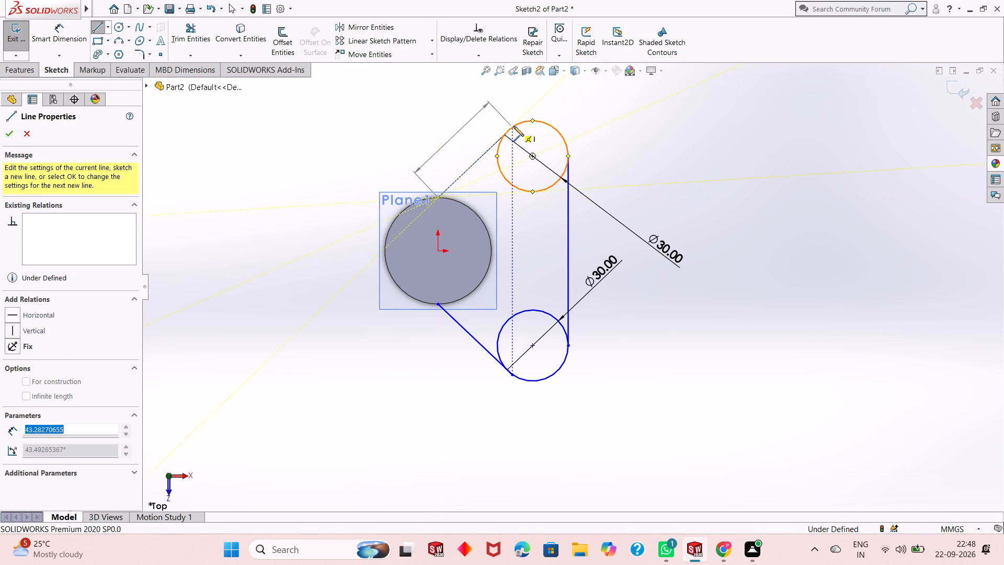
pyautogui.press('Escape')
pyautogui.press('Escape')
pyautogui.press('Escape')
pyautogui.press('Escape')
pyautogui.press('Escape')
pyautogui.press('Escape')
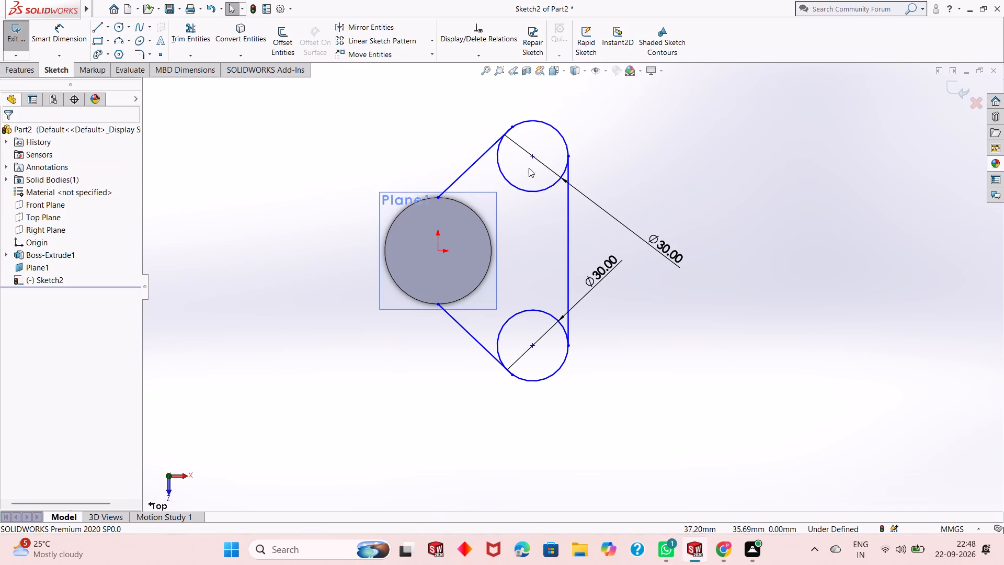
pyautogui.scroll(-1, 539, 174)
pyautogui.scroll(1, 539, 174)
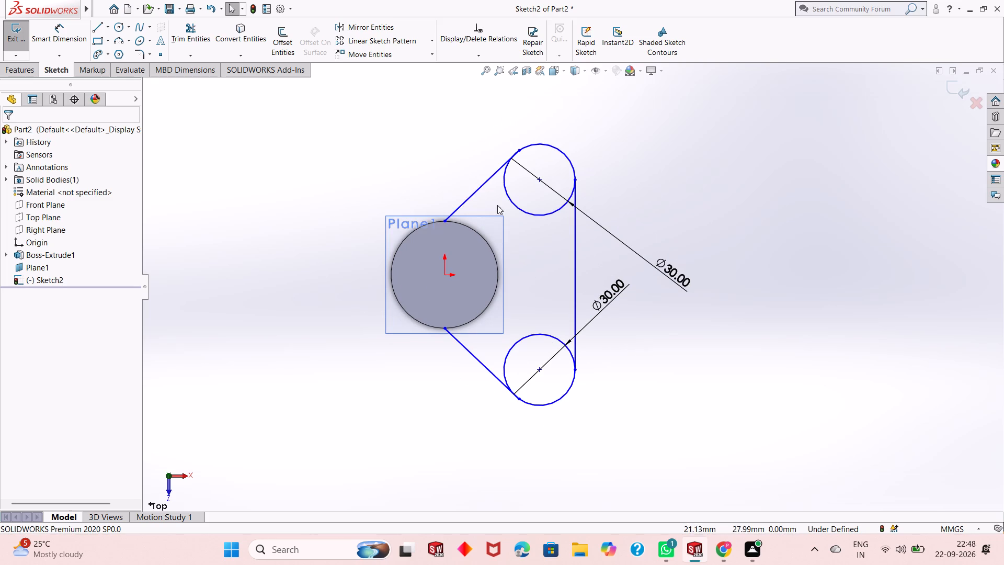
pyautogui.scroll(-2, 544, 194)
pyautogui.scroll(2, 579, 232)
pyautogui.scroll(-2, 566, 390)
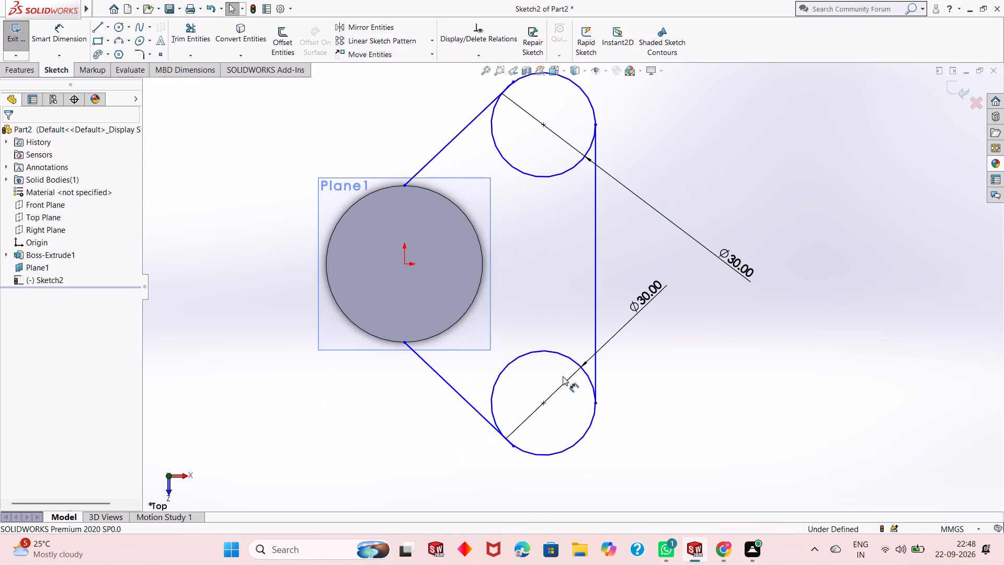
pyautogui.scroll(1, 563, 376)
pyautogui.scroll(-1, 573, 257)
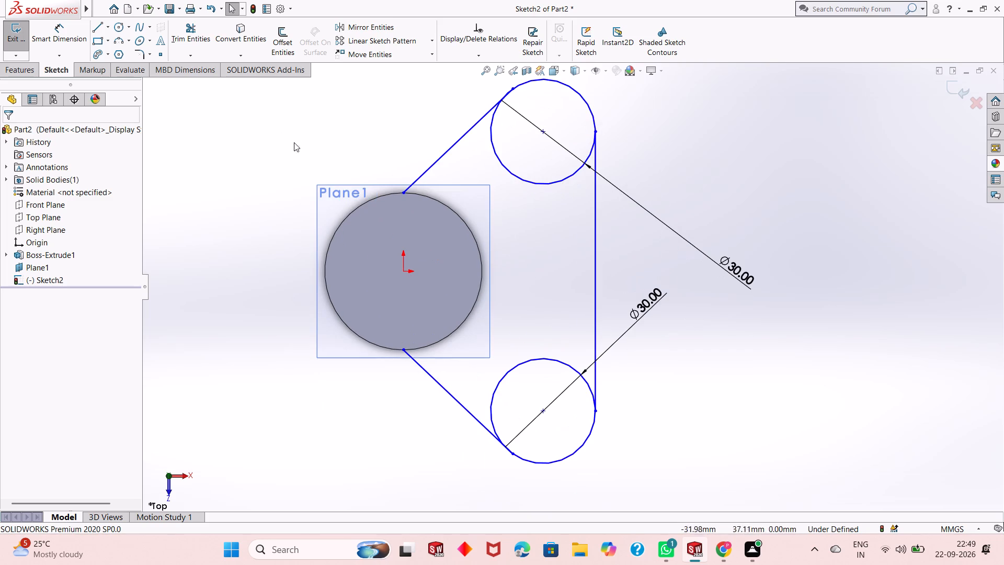
# Add a Tangent relation between the upper slanted line and the upper 30 mm circle.
pyautogui.scroll(1, 556, 206)
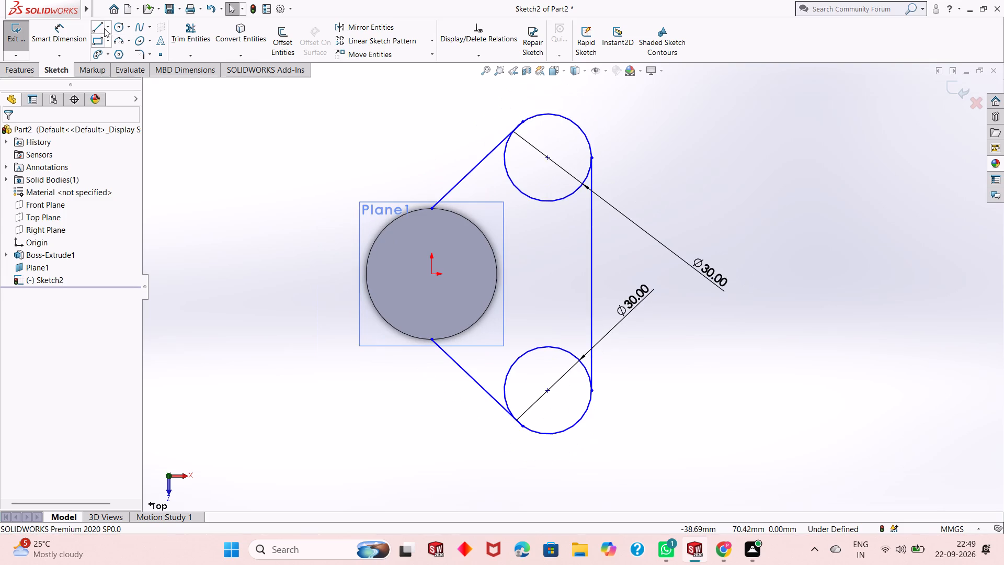
pyautogui.press('Escape')
pyautogui.click(467, 177)
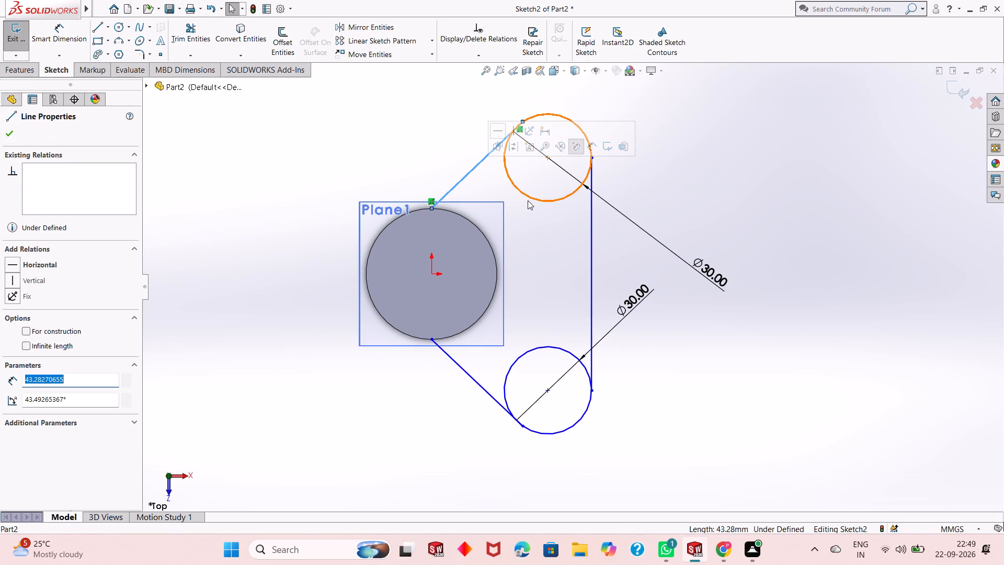
pyautogui.keyDown('ctrl'); pyautogui.click(530, 197); pyautogui.keyUp('ctrl')
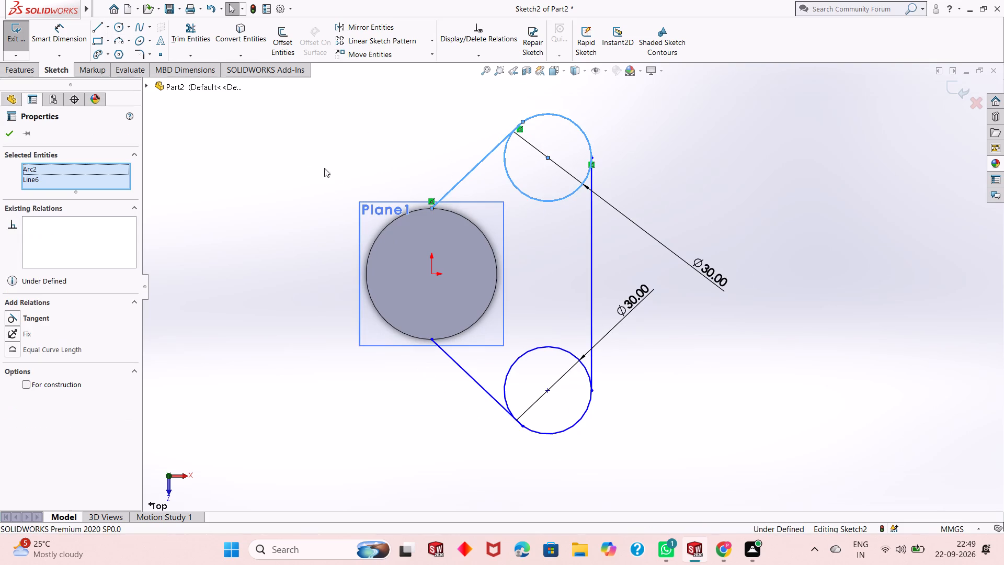
pyautogui.click(14, 319)
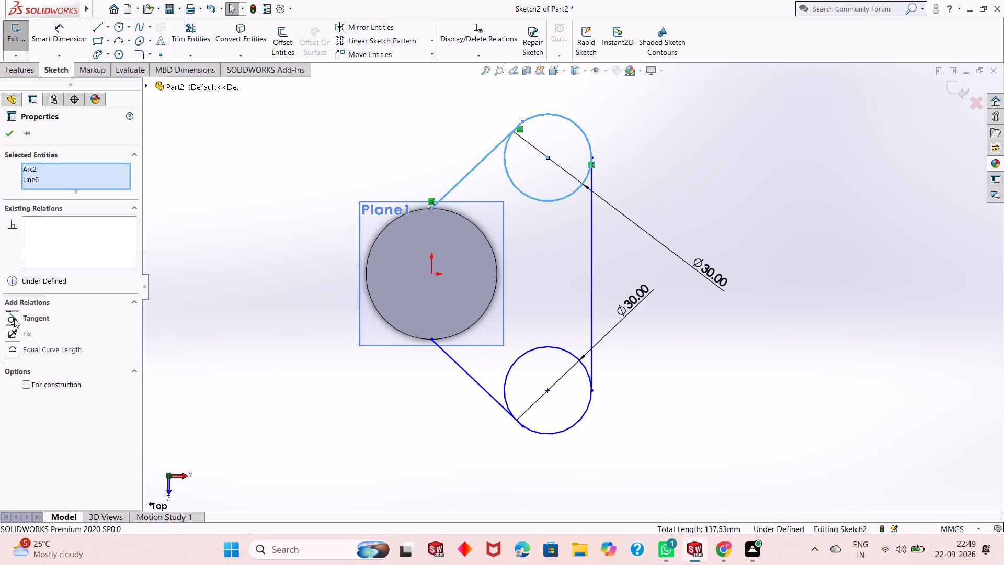
pyautogui.click(8, 135)
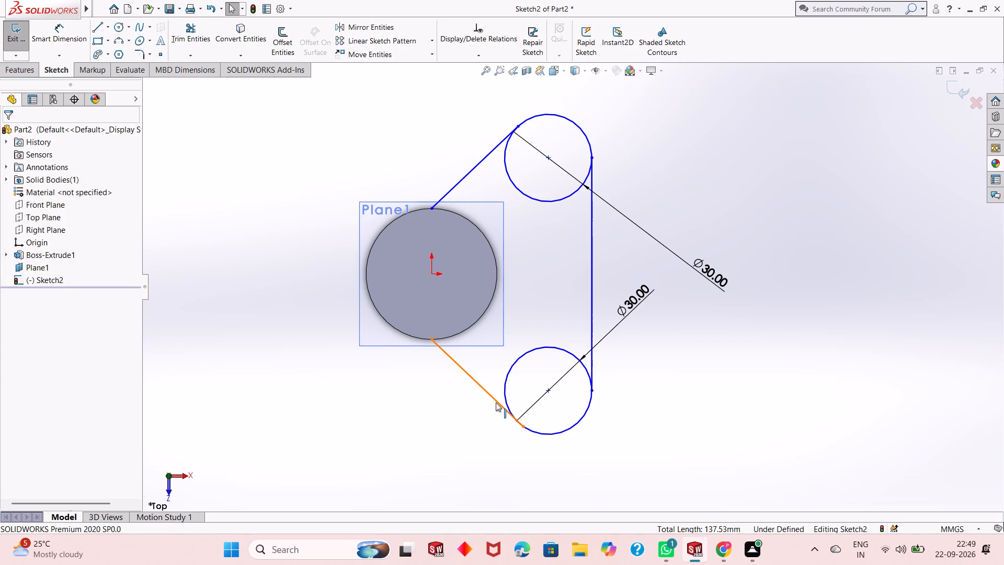
# Add a Tangent relation between the lower slanted line and the lower 30 mm circle.
pyautogui.click(496, 402)
pyautogui.keyDown('ctrl'); pyautogui.click(509, 374); pyautogui.keyUp('ctrl')
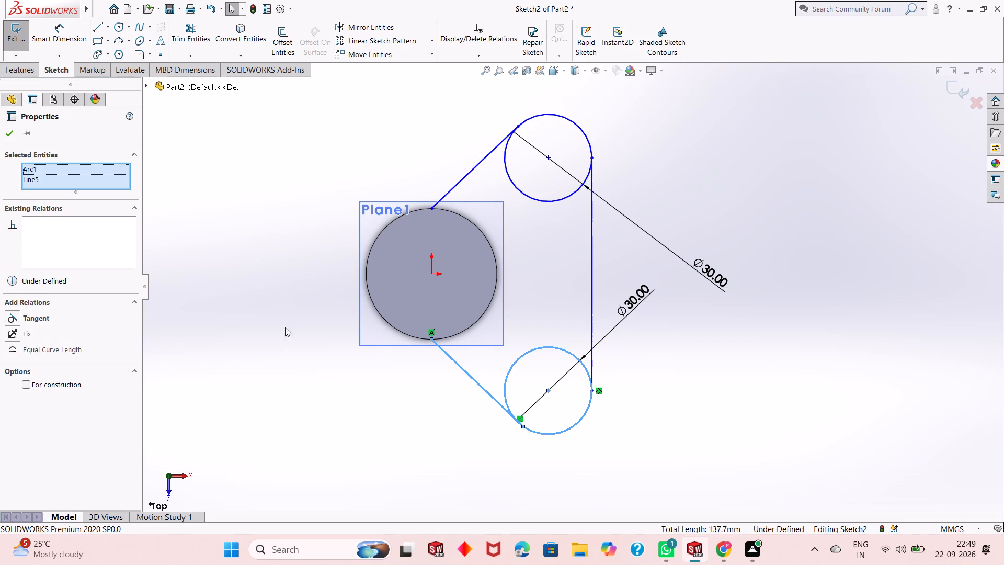
pyautogui.click(9, 319)
pyautogui.click(7, 135)
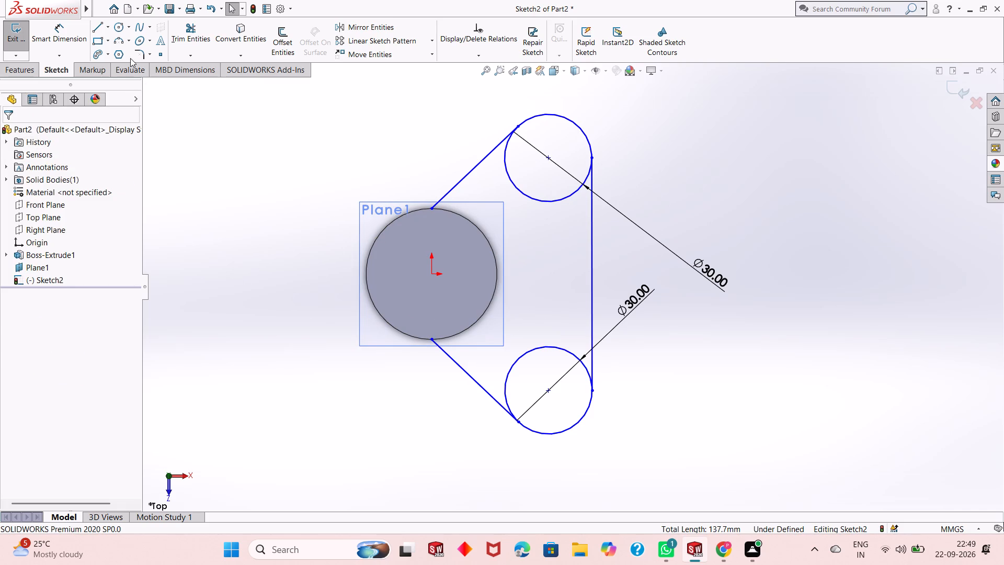
# Sketch a 3-point arc of 22.5 mm radius joining the slanted lines' inner ends along the cylinder edge facing the two circles.
pyautogui.click(117, 42)
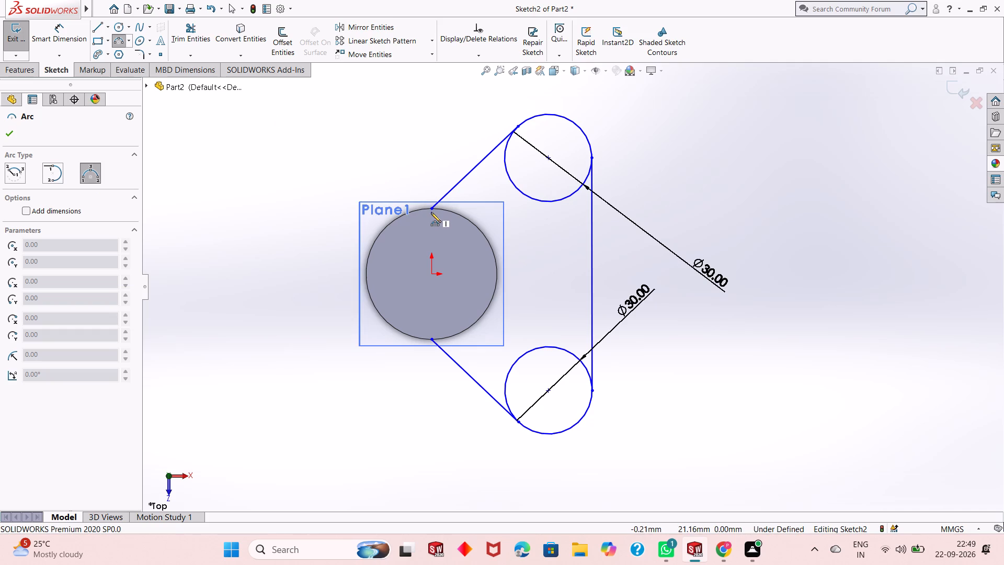
pyautogui.click(431, 209)
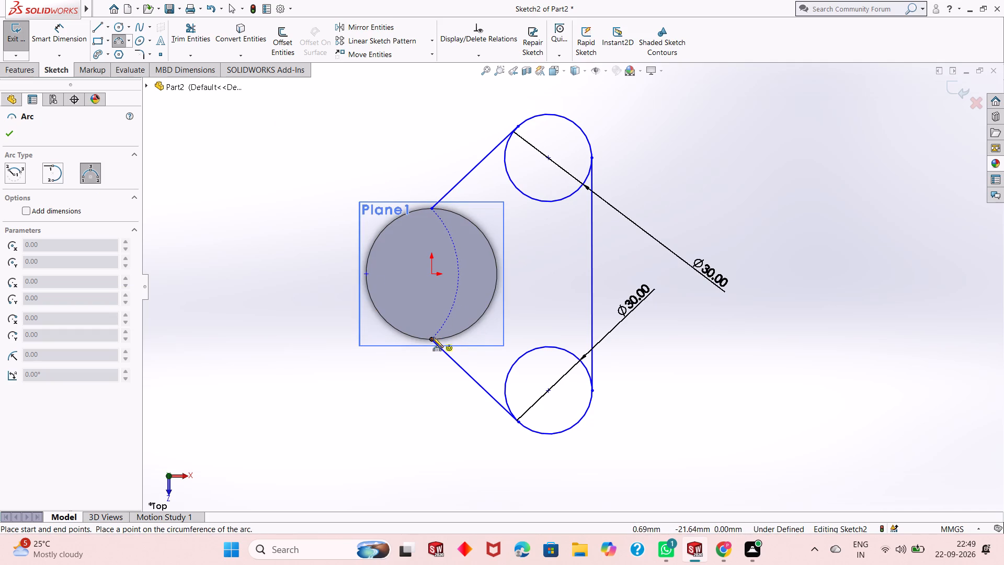
pyautogui.click(432, 338)
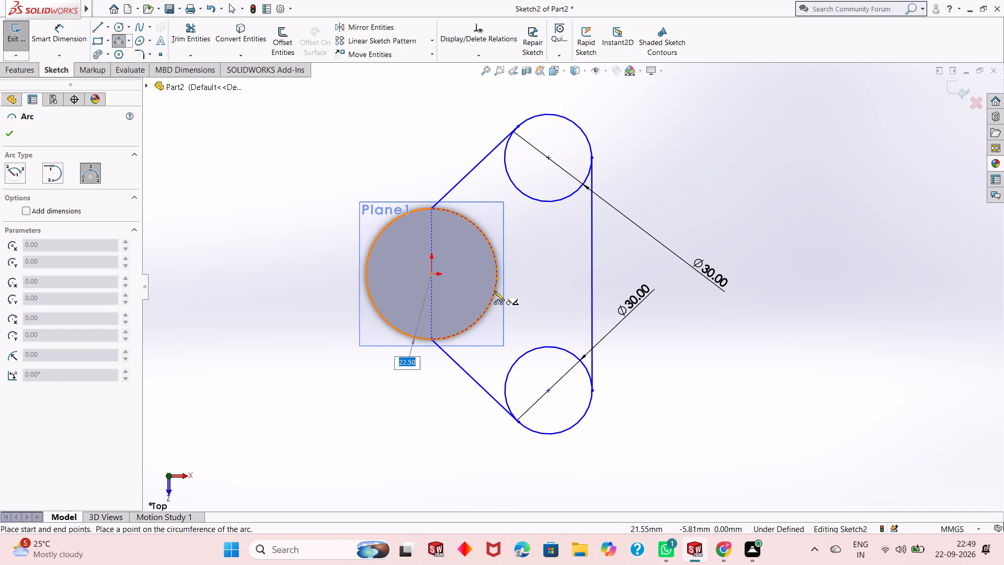
pyautogui.click(494, 291)
pyautogui.press('Escape')
pyautogui.press('Escape')
pyautogui.press('Escape')
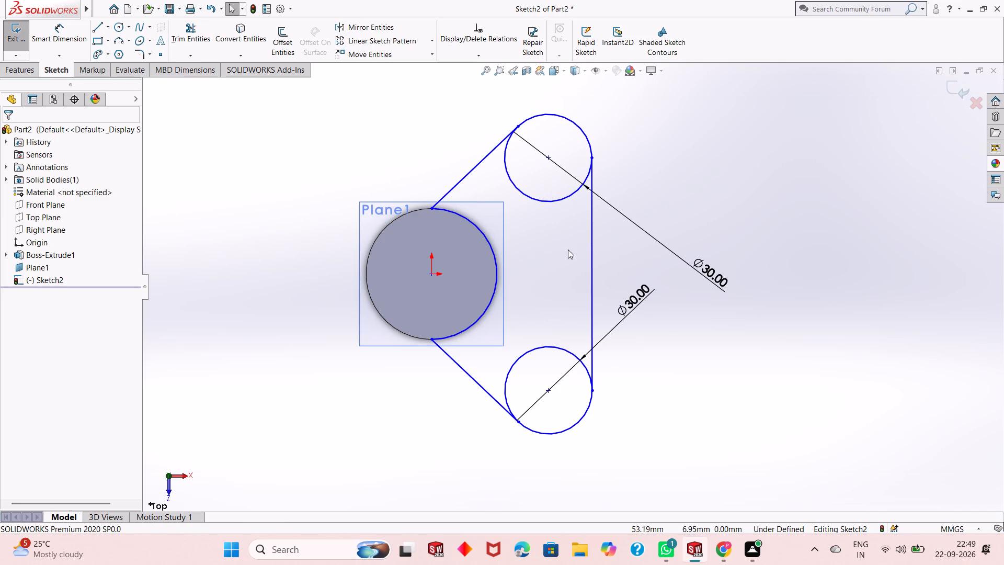
# Trim away the inner portions of the upper and lower circles, leaving only the outer rounded corners of the profile.
pyautogui.click(197, 41)
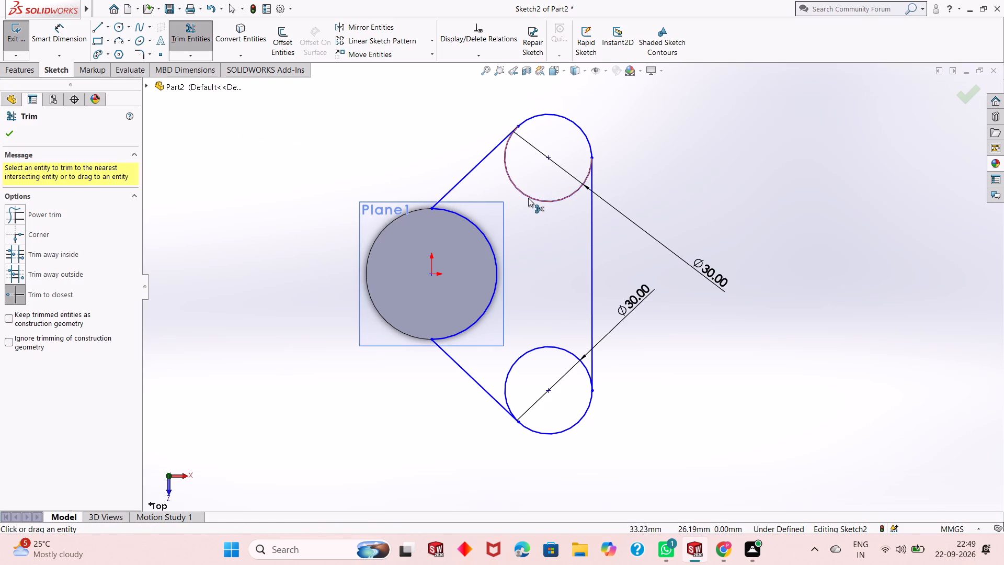
pyautogui.click(528, 198)
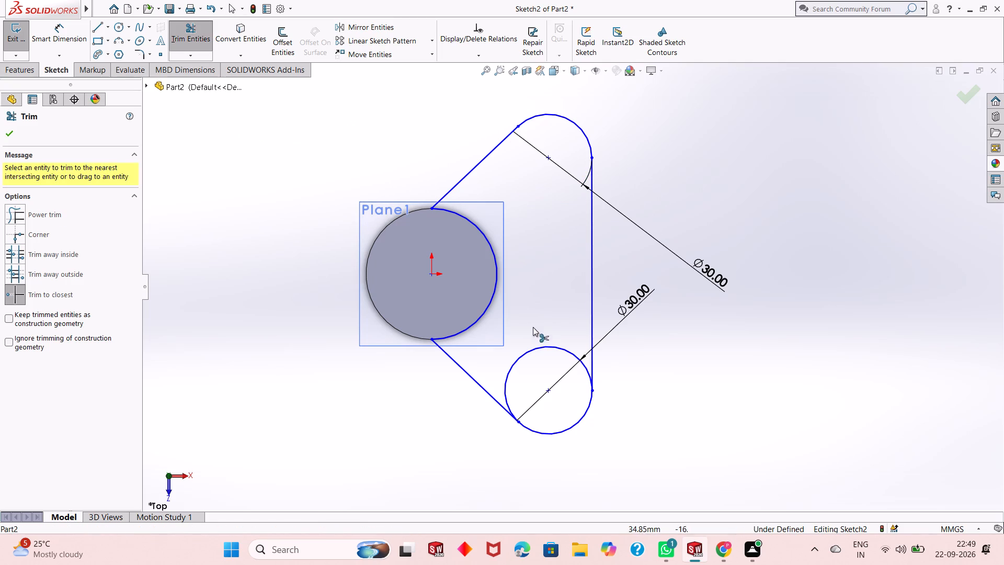
pyautogui.click(534, 348)
pyautogui.press('Escape')
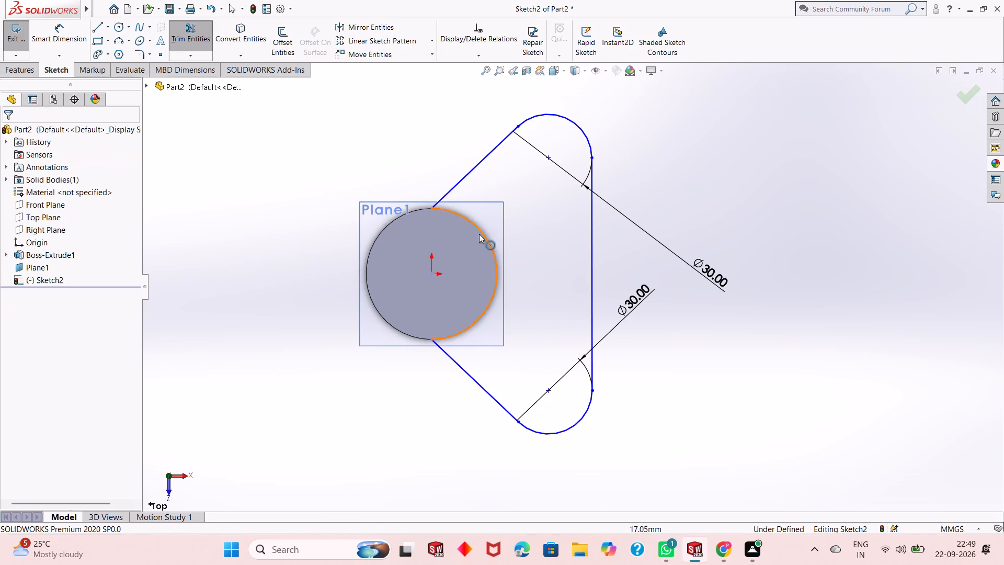
pyautogui.press('Escape')
pyautogui.press('Escape')
# Dimension the horizontal distance between the cylinder's top quadrant point and the upper end of the profile's long vertical line.
pyautogui.scroll(-2, 583, 378)
pyautogui.scroll(1, 584, 377)
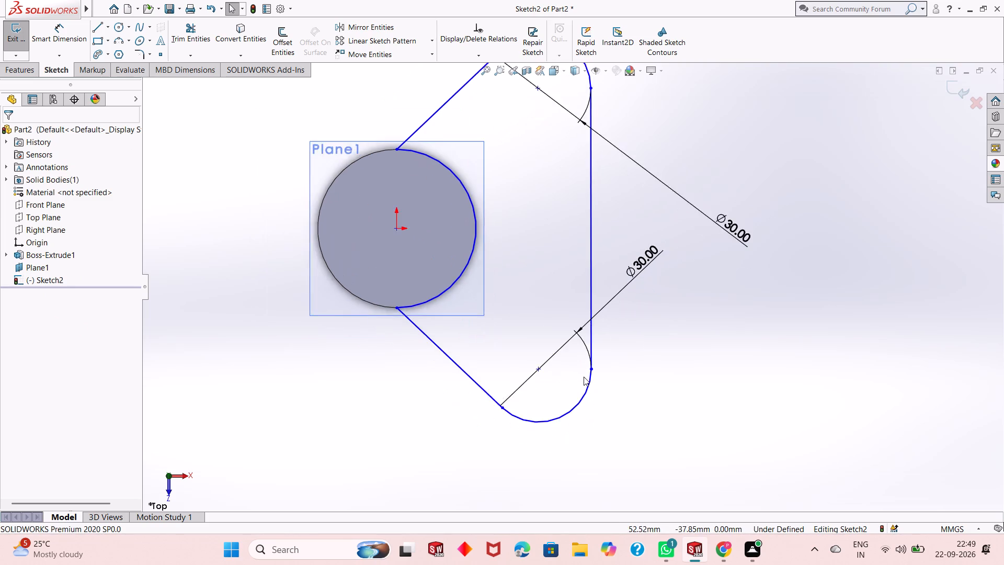
pyautogui.scroll(1, 584, 377)
pyautogui.scroll(1, 567, 215)
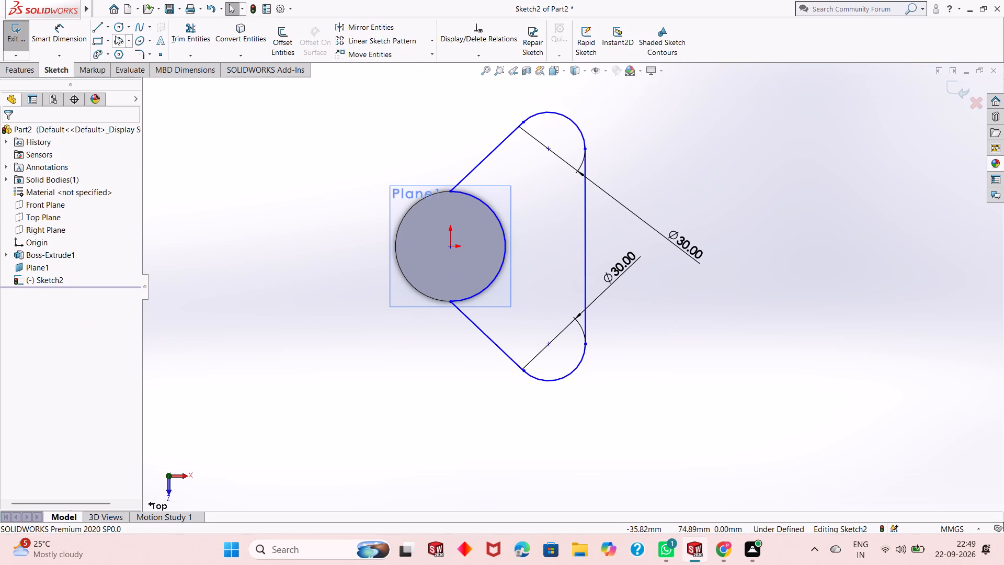
pyautogui.click(66, 39)
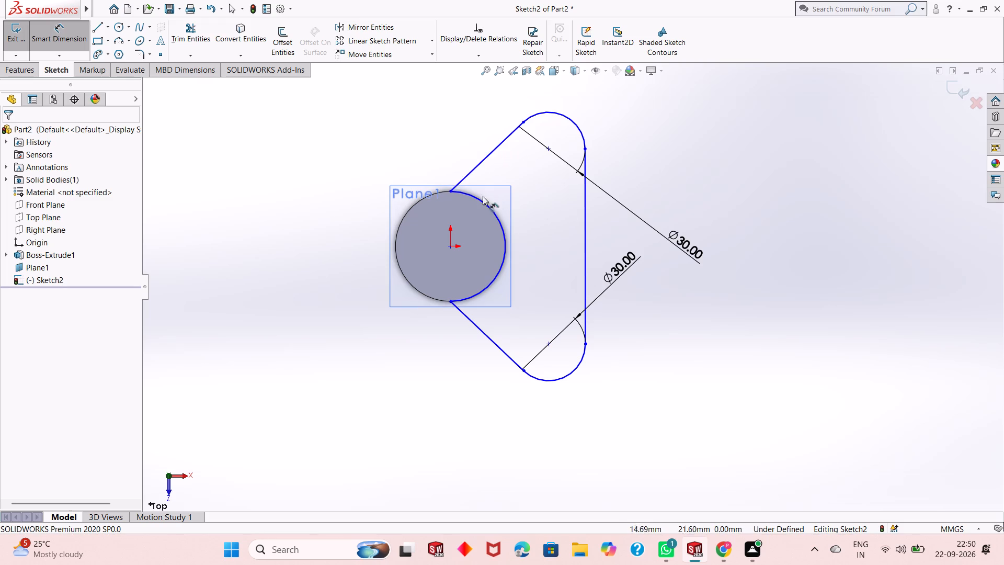
pyautogui.click(586, 150)
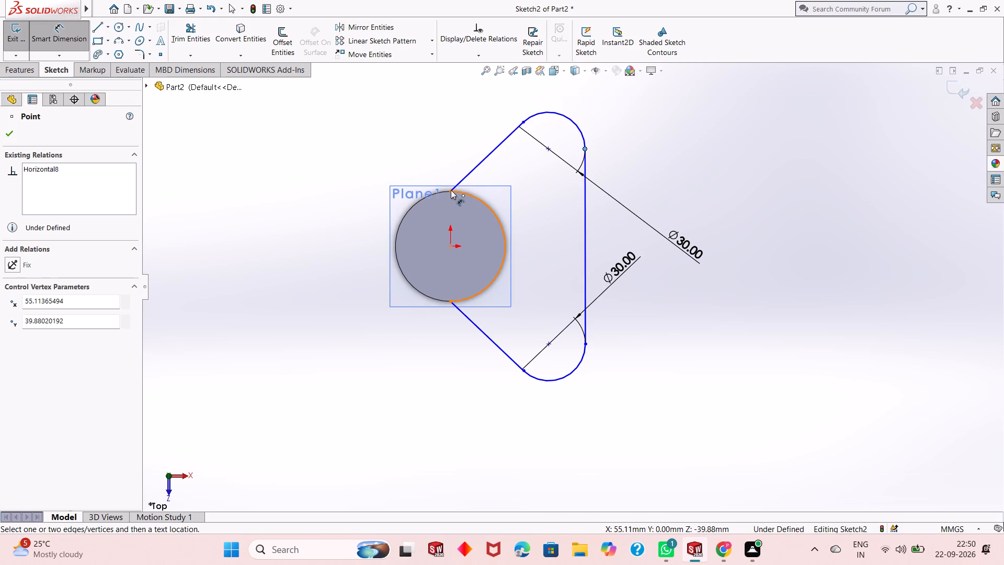
pyautogui.click(451, 190)
pyautogui.click(518, 88)
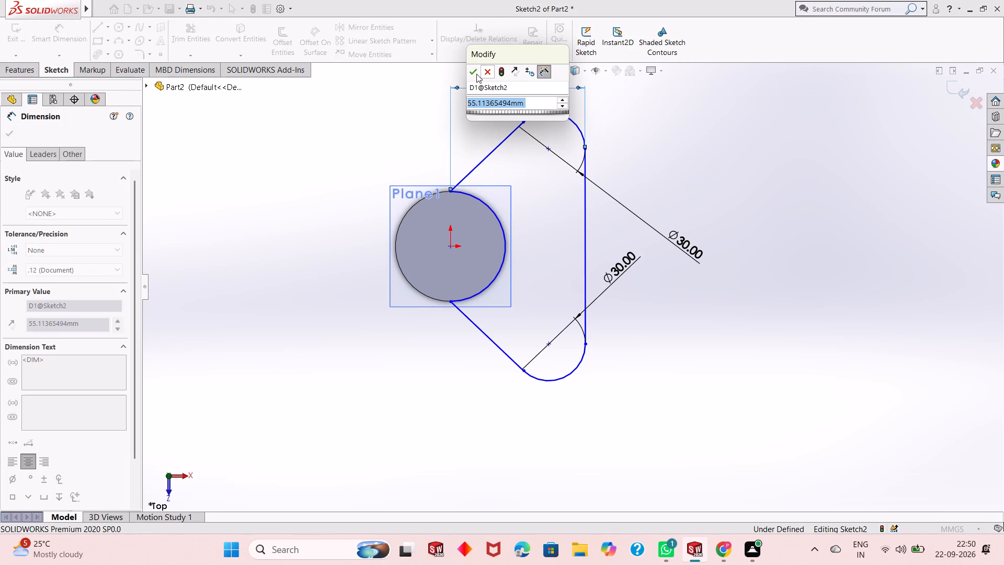
pyautogui.click(474, 73)
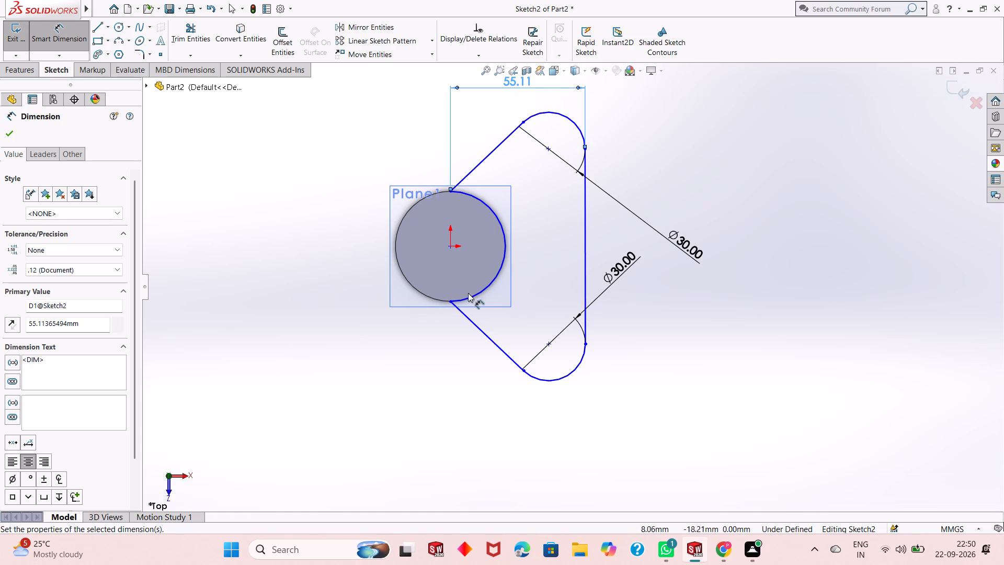
# Dimension the lower corner arc's centre horizontally and vertically from the origin, keeping the current distances.
pyautogui.click(451, 300)
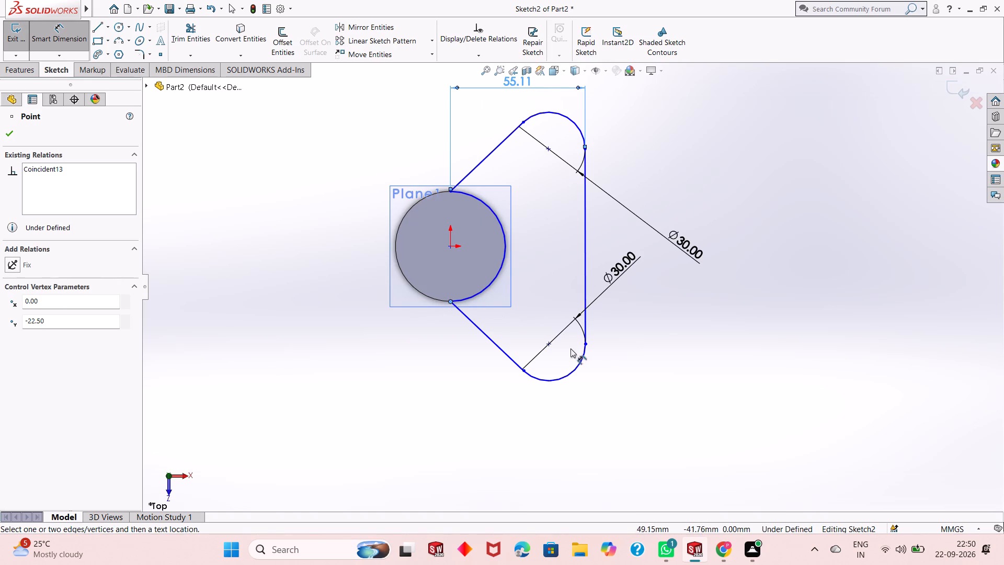
pyautogui.press('Escape')
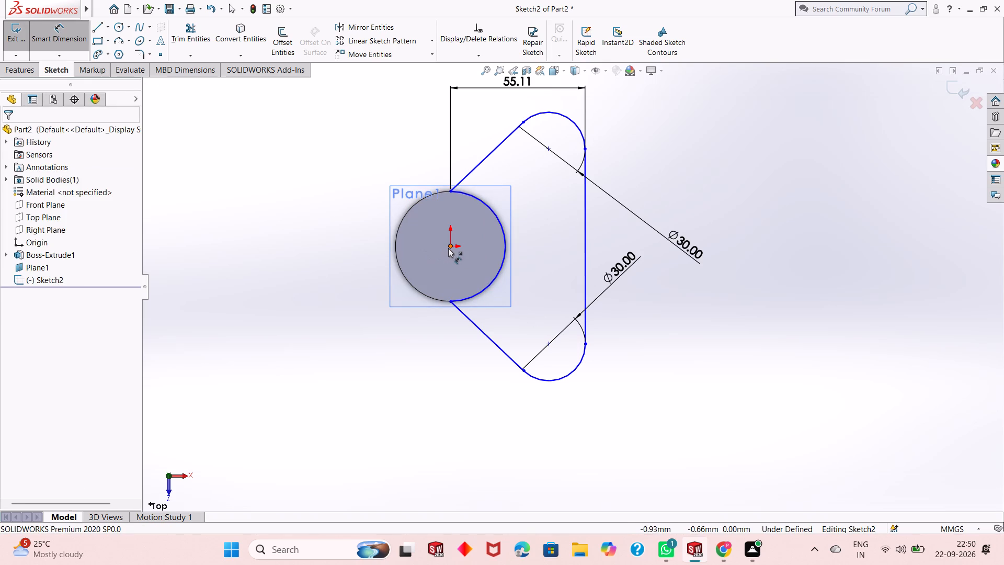
pyautogui.click(448, 248)
pyautogui.click(550, 346)
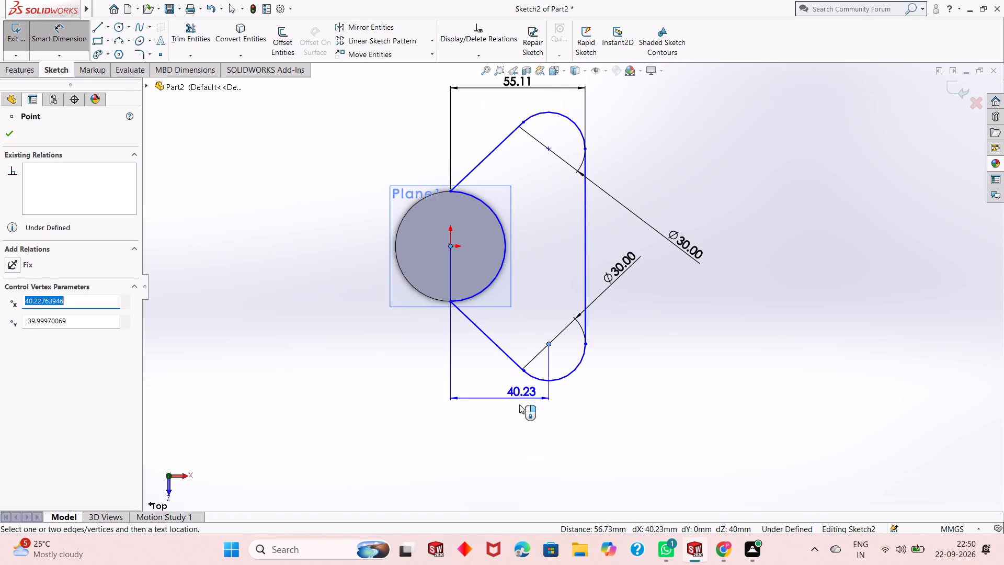
pyautogui.click(518, 412)
pyautogui.click(475, 398)
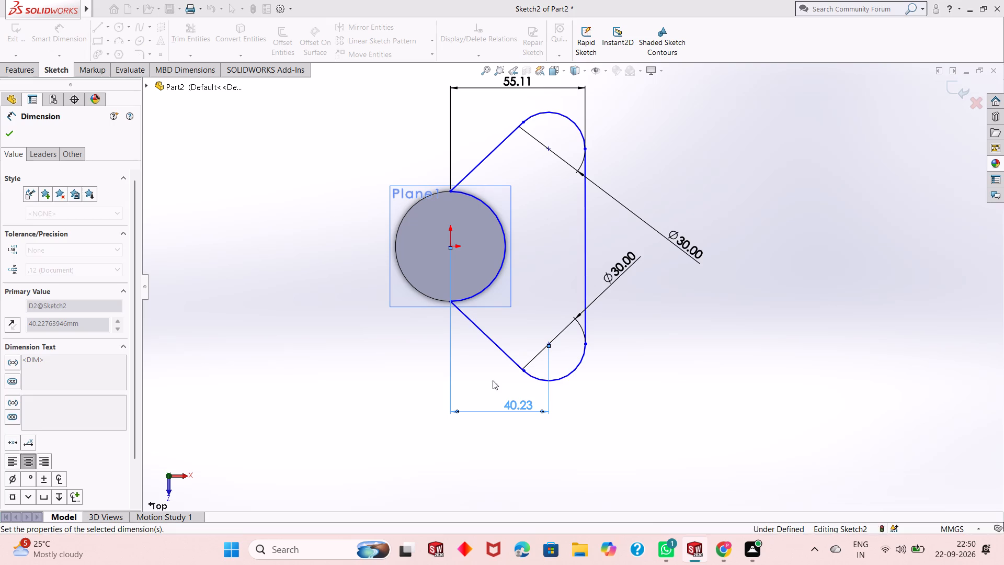
pyautogui.click(549, 343)
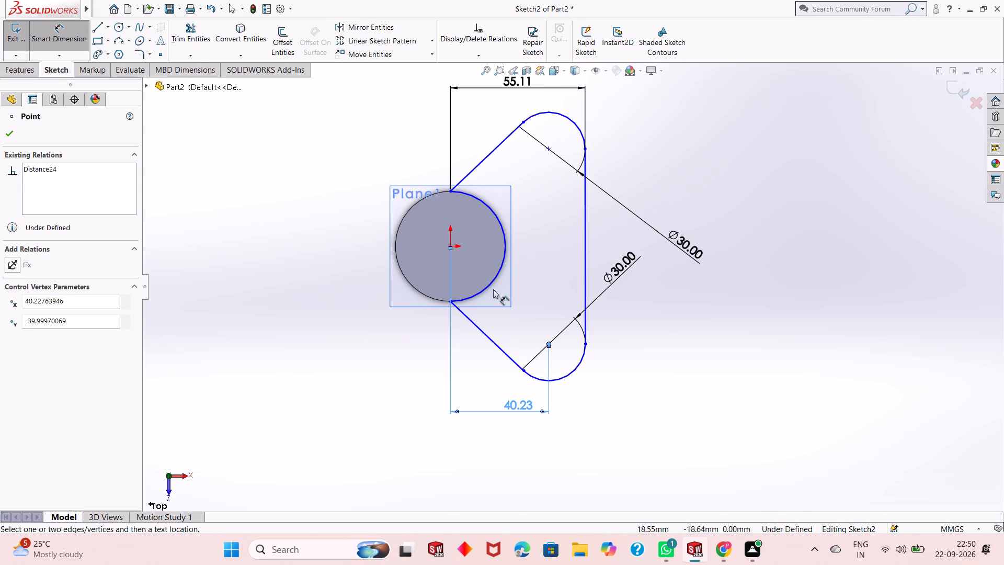
pyautogui.click(453, 248)
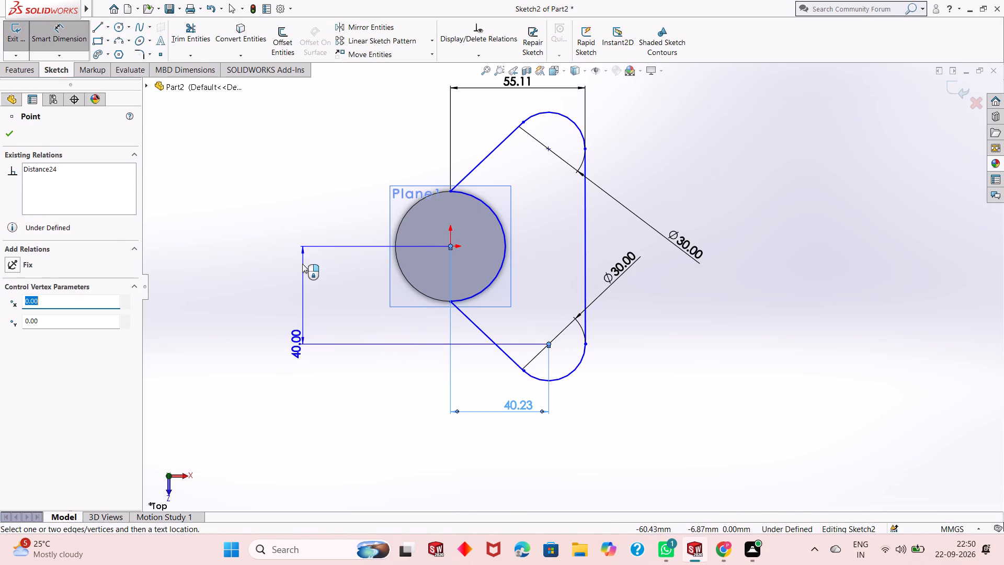
pyautogui.click(302, 264)
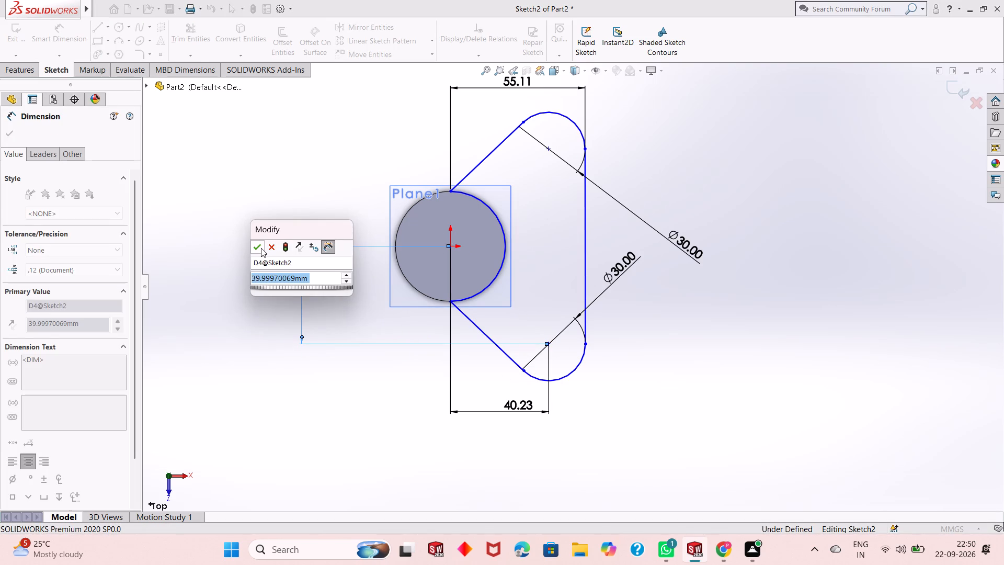
pyautogui.click(257, 248)
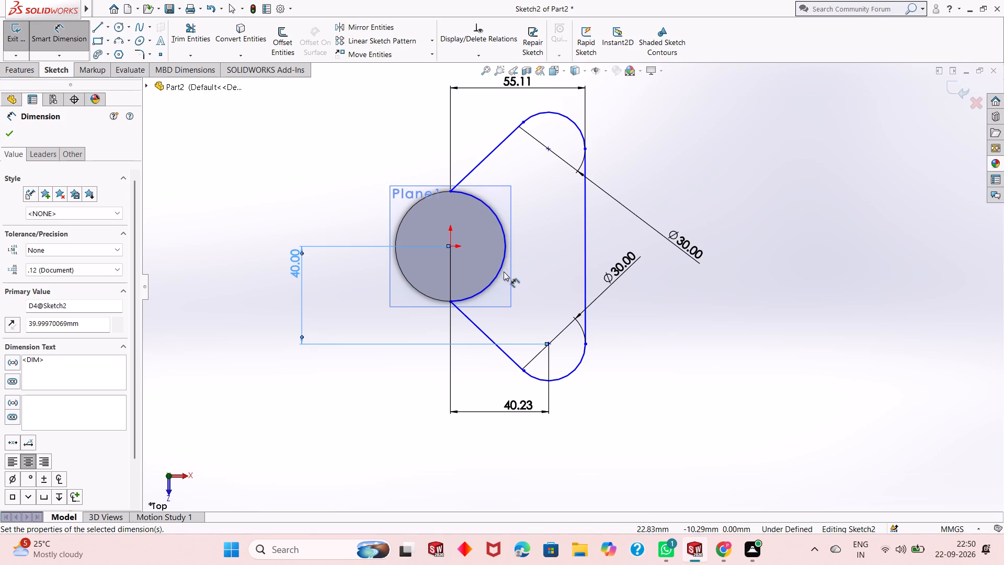
# Dimension the radius of the profile's arc along the cylinder edge, keeping its current size.
pyautogui.click(500, 269)
pyautogui.click(644, 360)
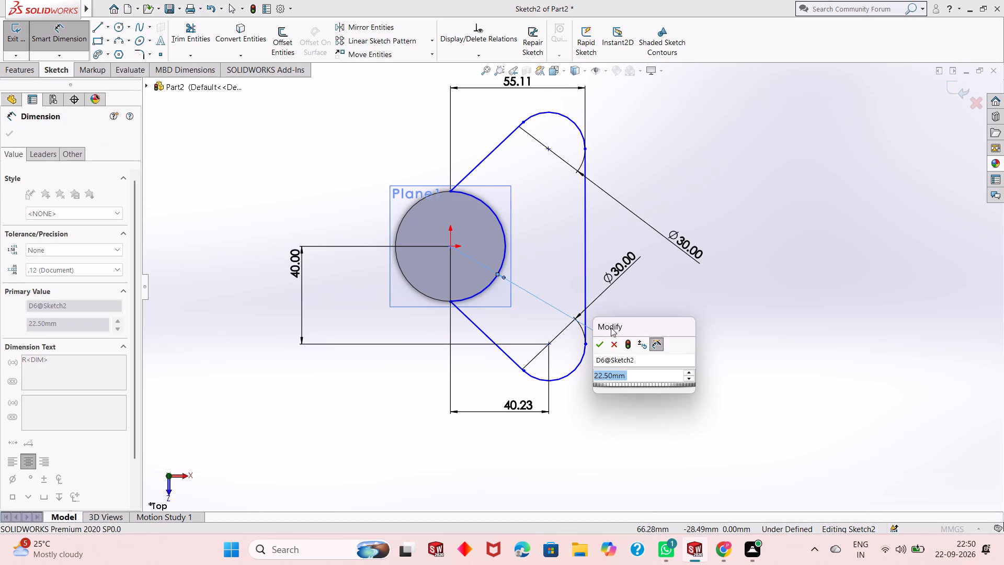
pyautogui.click(602, 347)
# Dimension the length of the profile's long vertical line, keeping its current size.
pyautogui.click(584, 272)
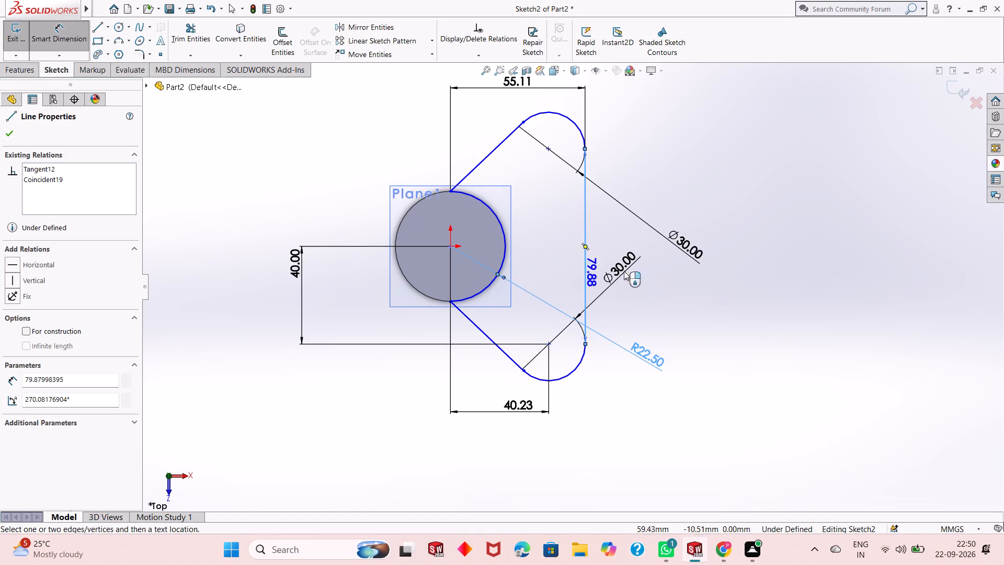
pyautogui.click(710, 273)
pyautogui.click(667, 253)
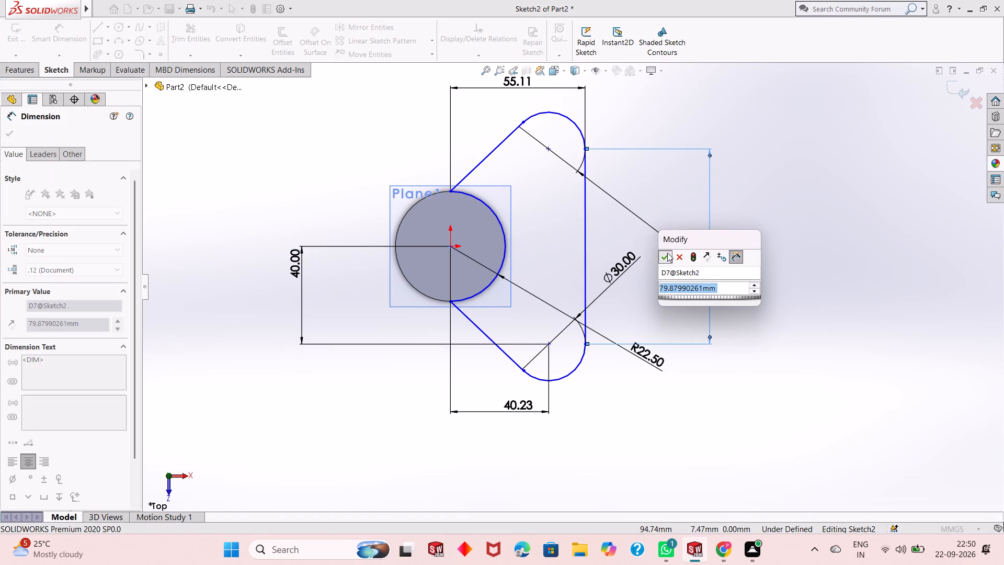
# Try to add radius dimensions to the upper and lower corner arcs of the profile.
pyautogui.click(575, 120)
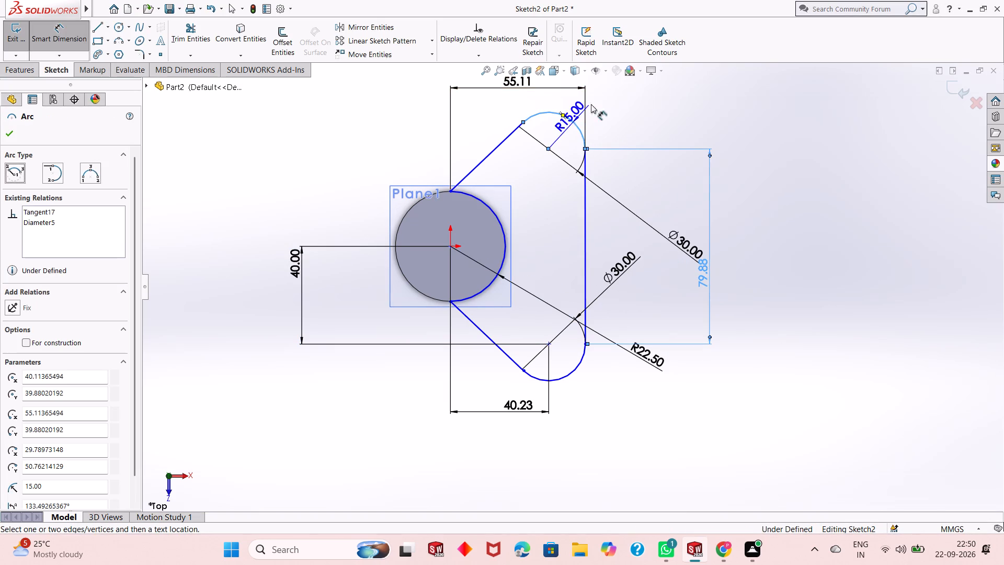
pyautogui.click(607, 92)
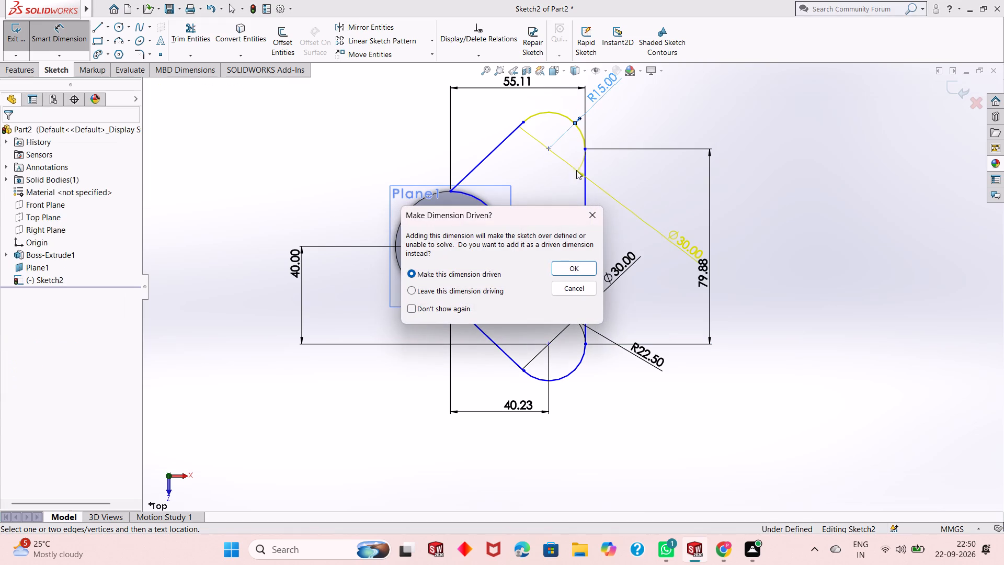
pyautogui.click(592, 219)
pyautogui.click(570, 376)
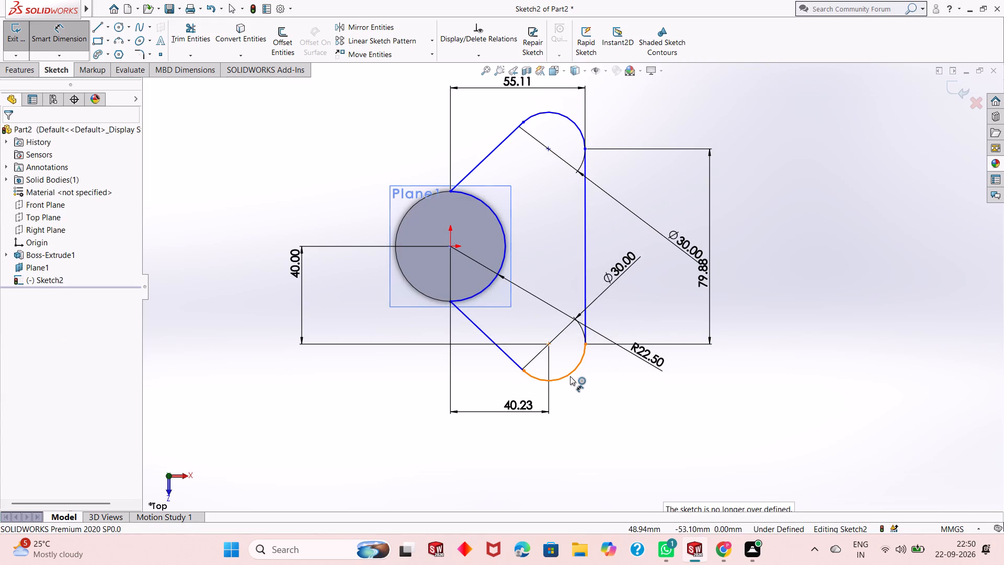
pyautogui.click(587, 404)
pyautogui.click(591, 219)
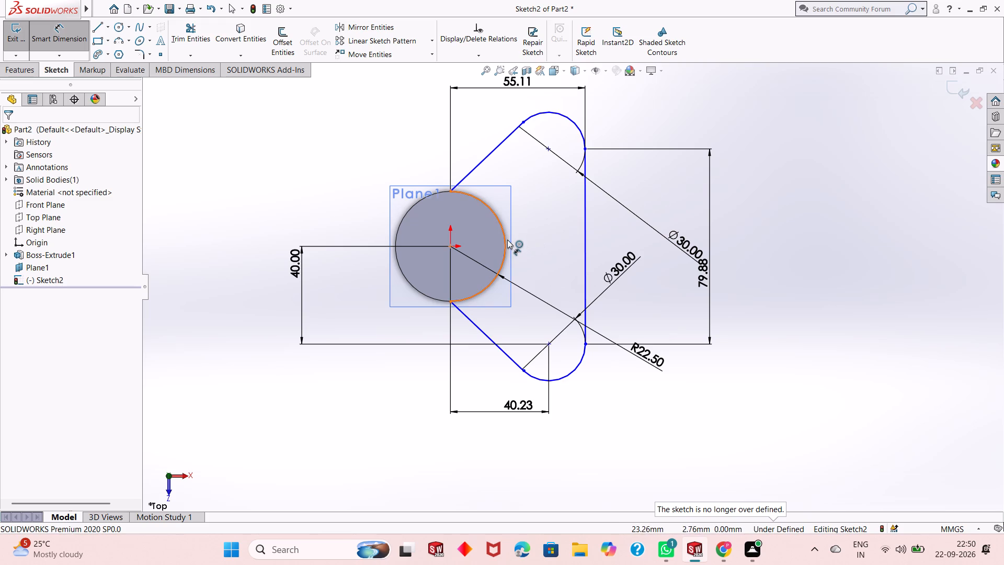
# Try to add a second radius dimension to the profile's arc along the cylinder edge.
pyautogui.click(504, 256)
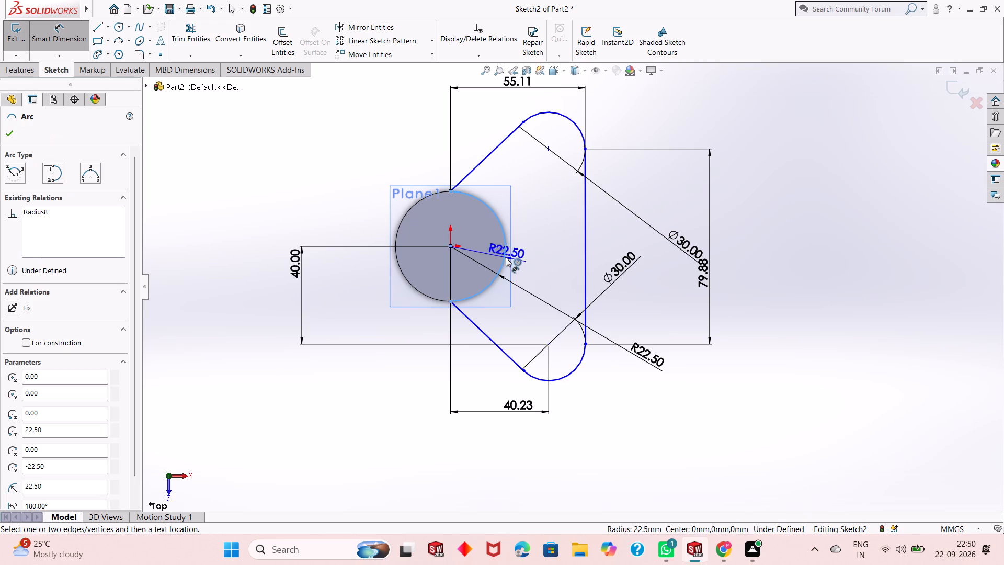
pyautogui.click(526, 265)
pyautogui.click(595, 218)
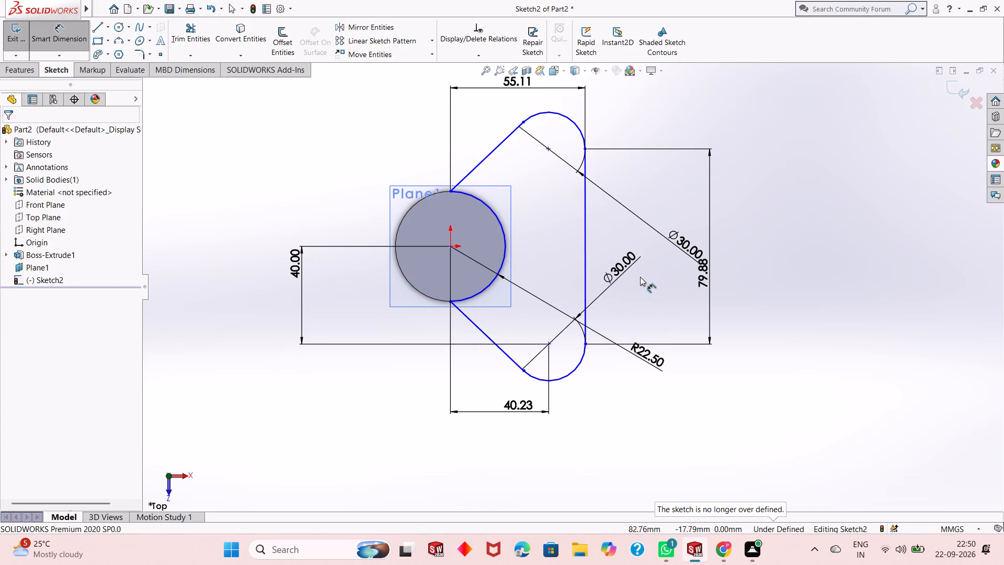
# Examine the profile's lines, arcs and dimensions for geometry that is still under-defined, and end the Smart Dimension command.
pyautogui.scroll(2, 558, 249)
pyautogui.scroll(-1, 580, 271)
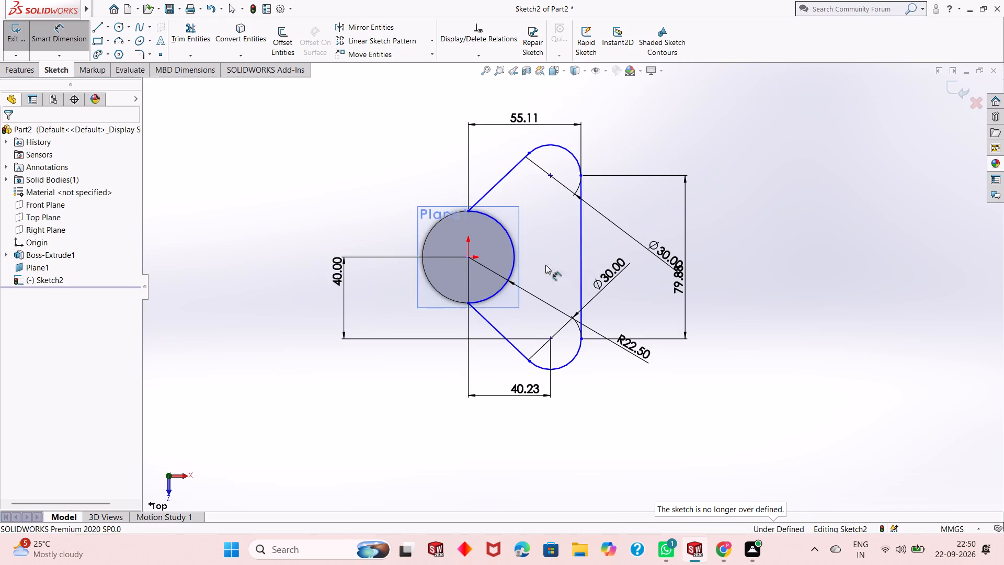
pyautogui.scroll(1, 530, 259)
pyautogui.scroll(-2, 597, 281)
pyautogui.scroll(2, 524, 281)
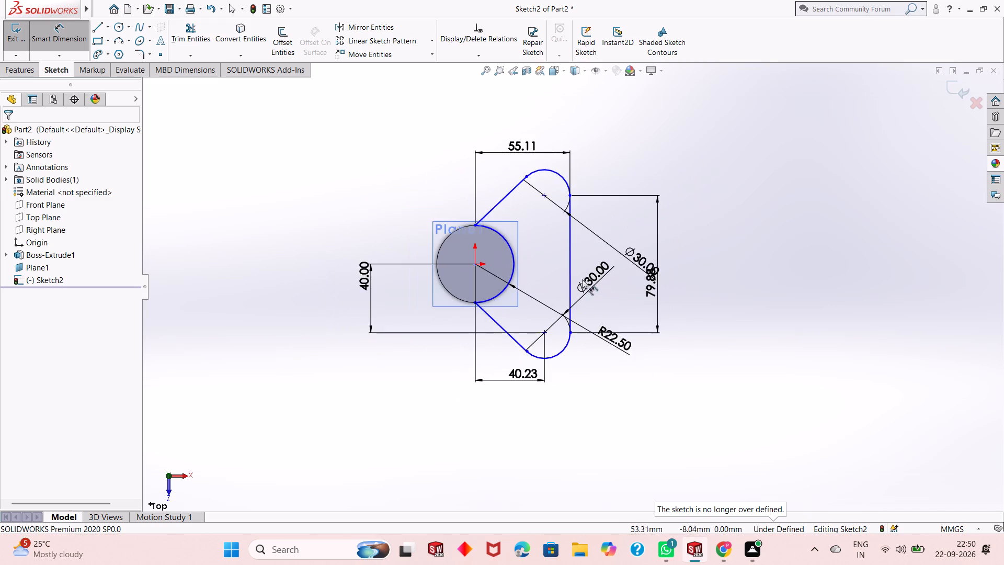
pyautogui.scroll(-2, 599, 300)
pyautogui.scroll(1, 539, 297)
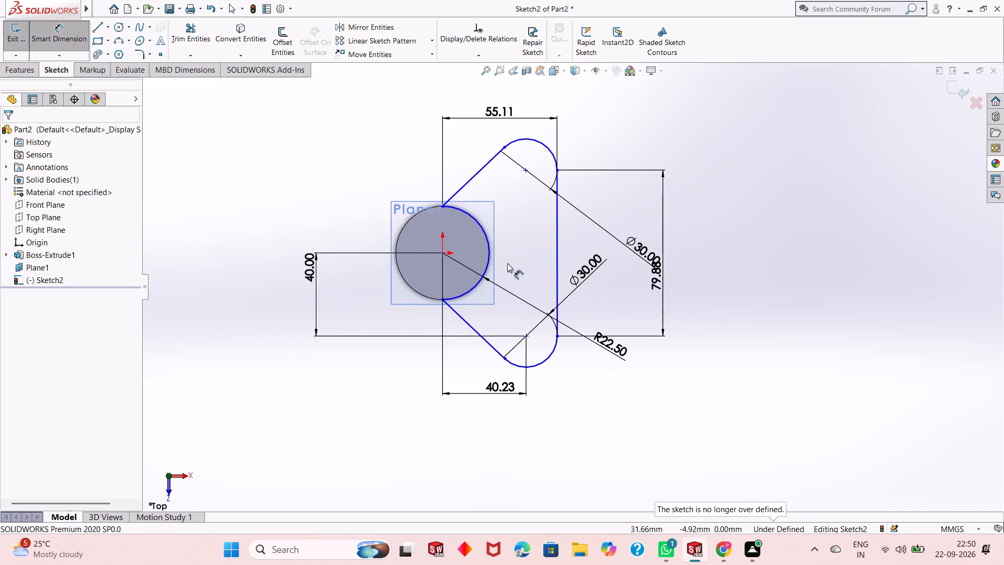
pyautogui.scroll(1, 507, 262)
pyautogui.scroll(-1, 565, 288)
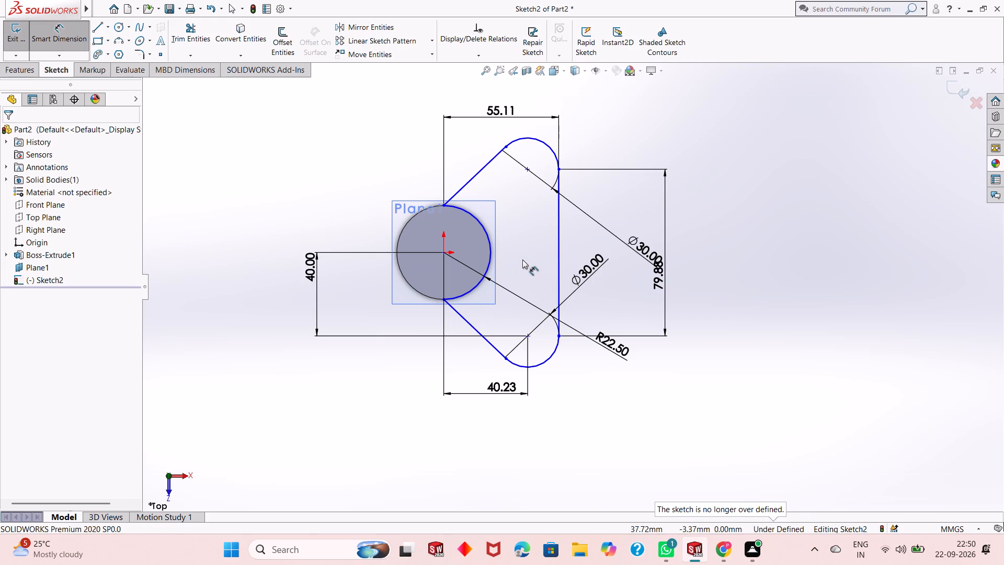
pyautogui.scroll(-1, 522, 259)
pyautogui.scroll(2, 522, 259)
pyautogui.scroll(-1, 541, 254)
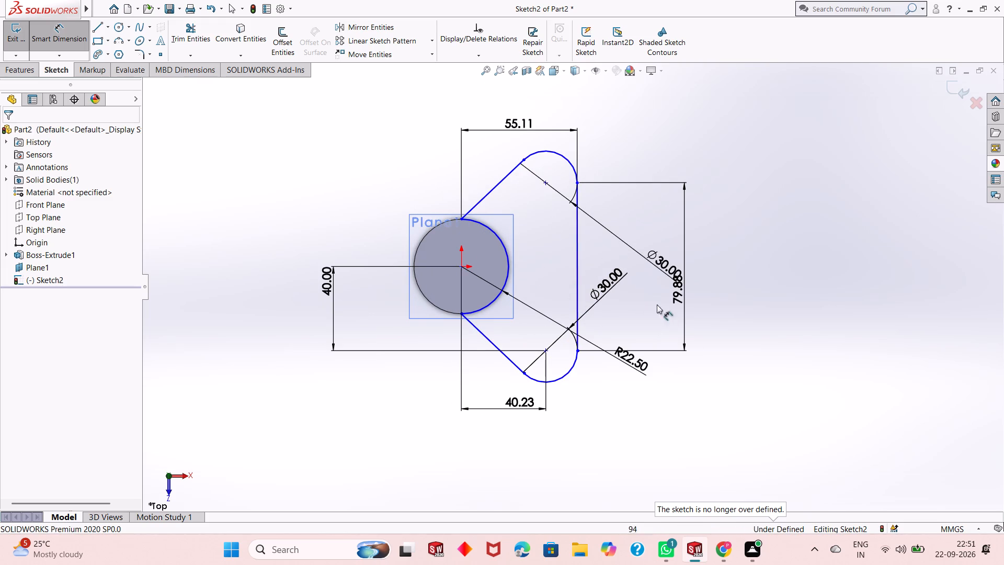
pyautogui.scroll(-2, 571, 292)
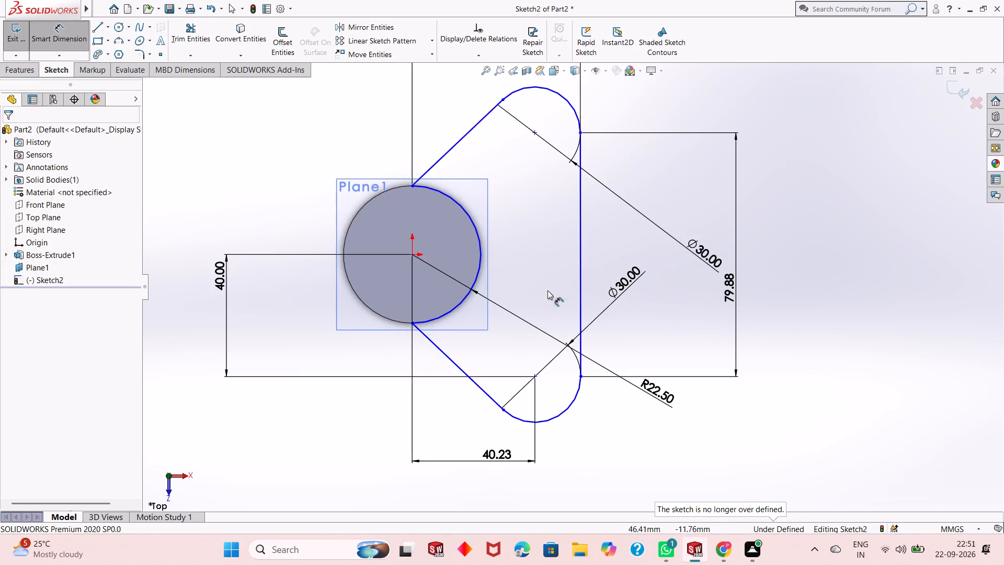
pyautogui.scroll(1, 531, 274)
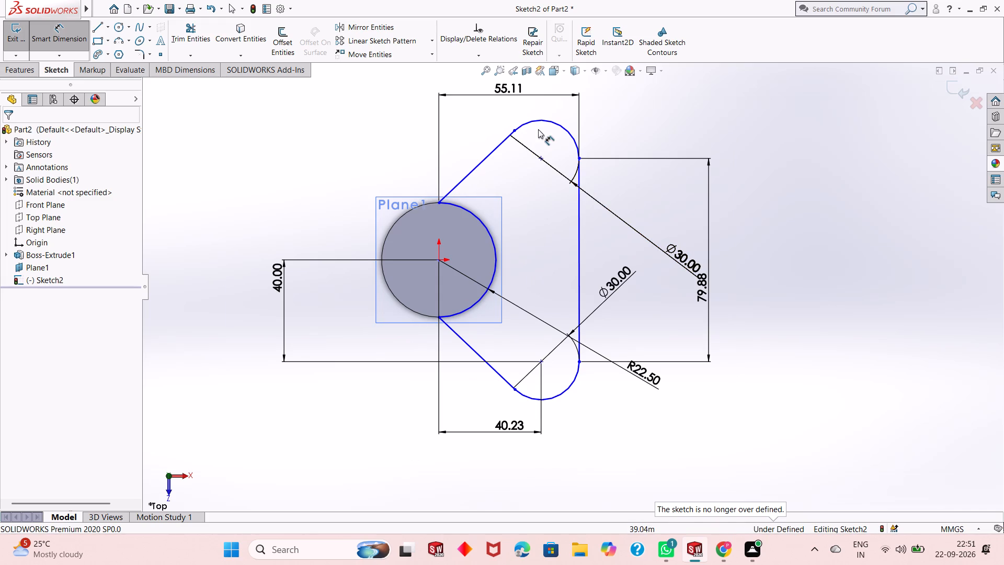
pyautogui.scroll(-1, 539, 129)
pyautogui.scroll(2, 495, 346)
pyautogui.scroll(-1, 573, 358)
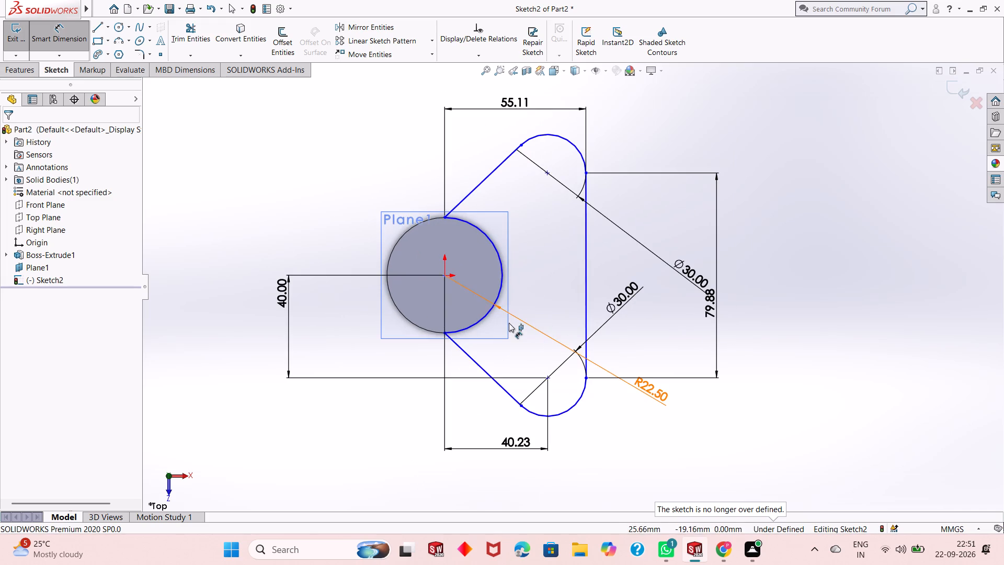
pyautogui.scroll(1, 508, 320)
pyautogui.scroll(-1, 646, 351)
pyautogui.scroll(-1, 507, 213)
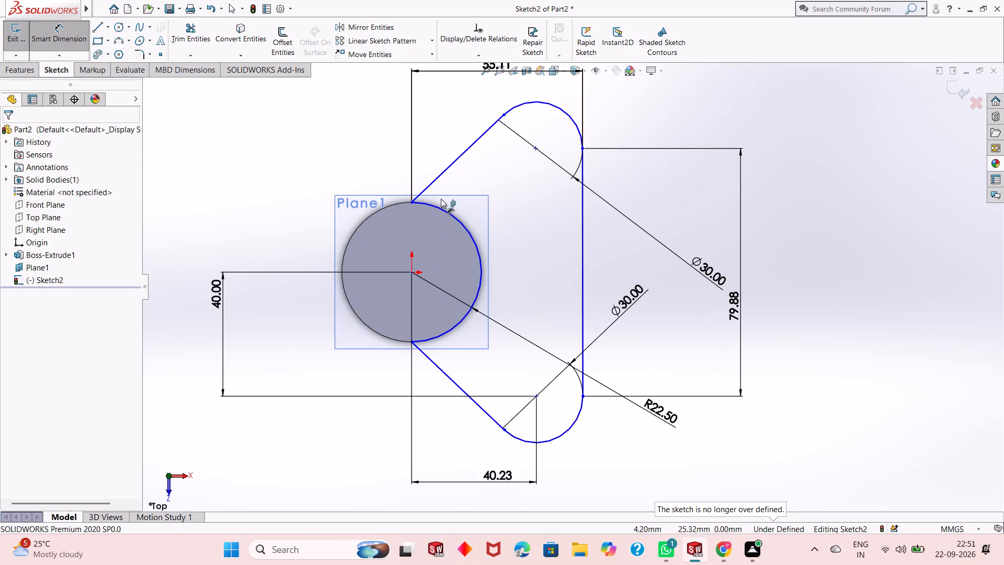
pyautogui.press('Escape')
pyautogui.scroll(1, 508, 245)
pyautogui.press('Escape')
pyautogui.press('Escape')
pyautogui.press('Escape')
pyautogui.press('Escape')
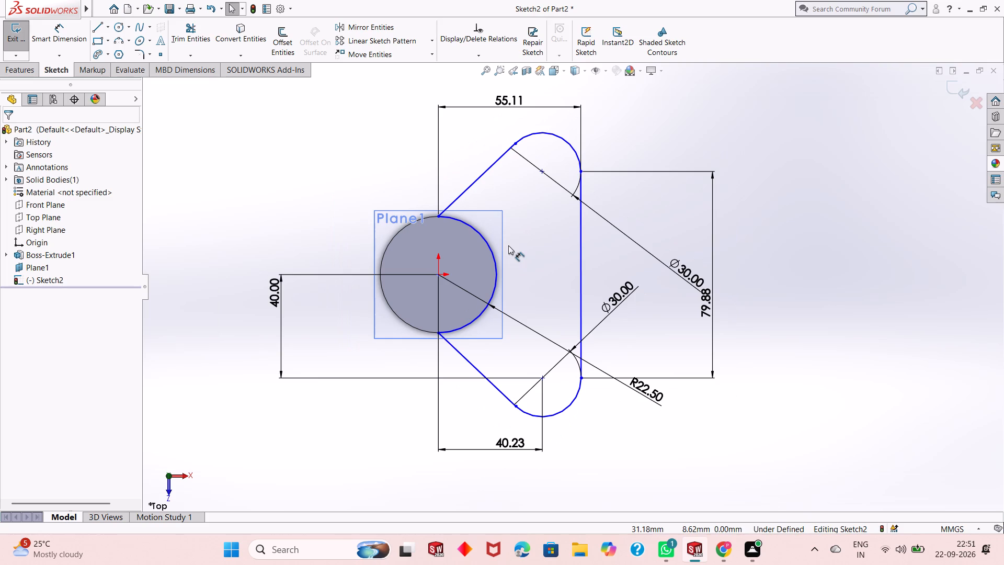
pyautogui.press('Escape')
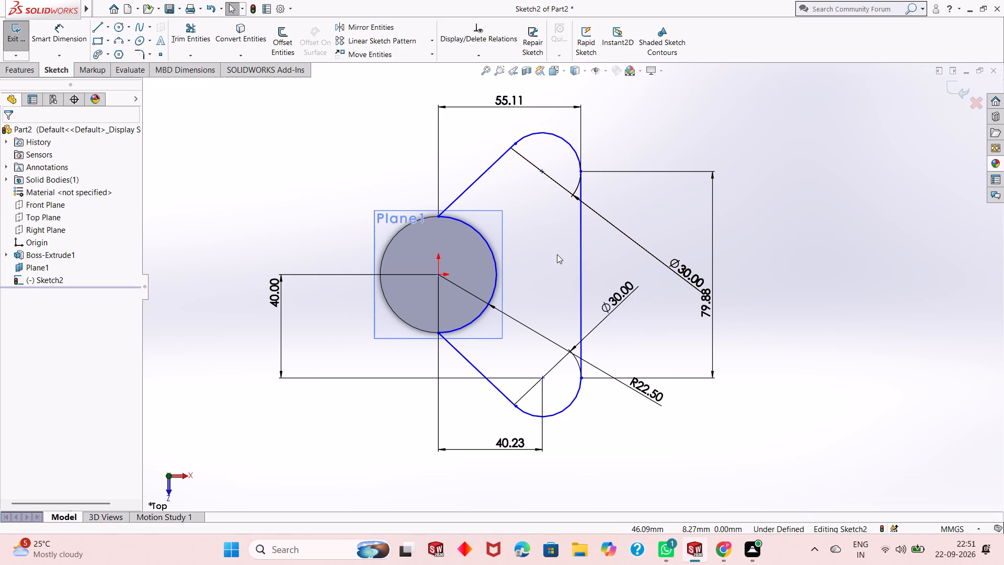
pyautogui.press('Escape')
pyautogui.press('Escape')
pyautogui.press('Escape')
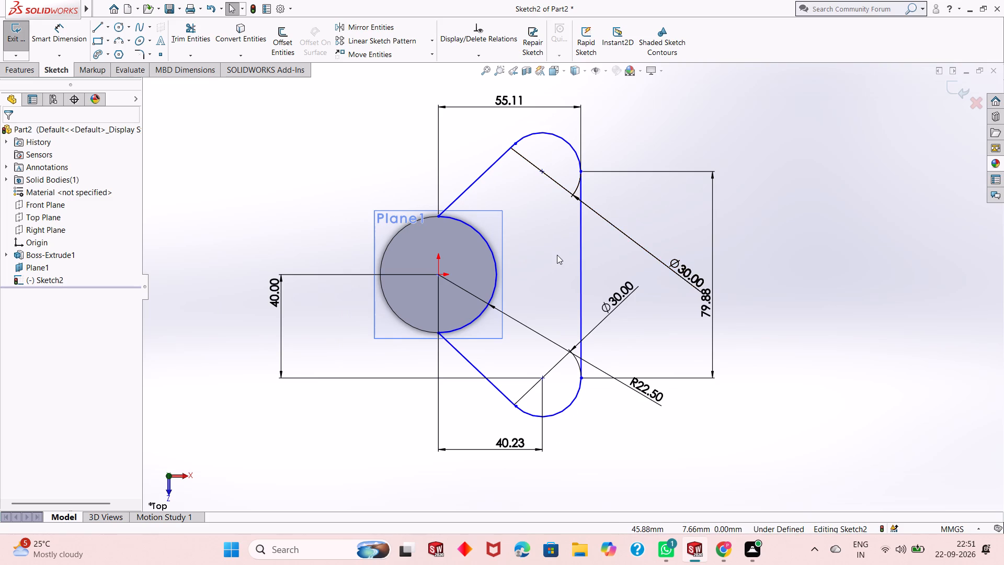
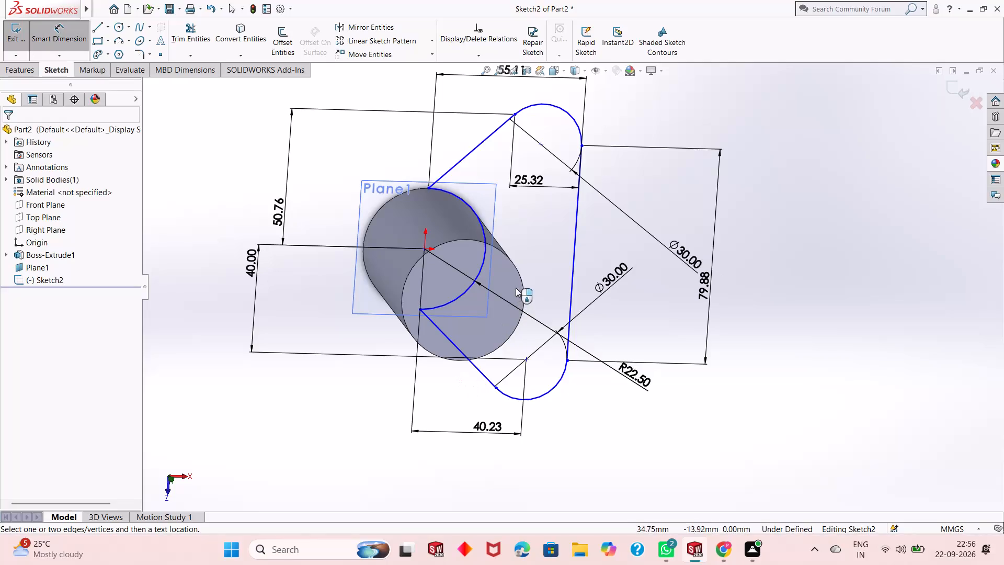
# Examine the base-plane profile and the cylinder from several angles for geometry that is still under-defined.
pyautogui.moveTo(627, 304); pyautogui.dragTo(596, 271, button='middle')
pyautogui.scroll(2, 555, 312)
pyautogui.scroll(-2, 566, 264)
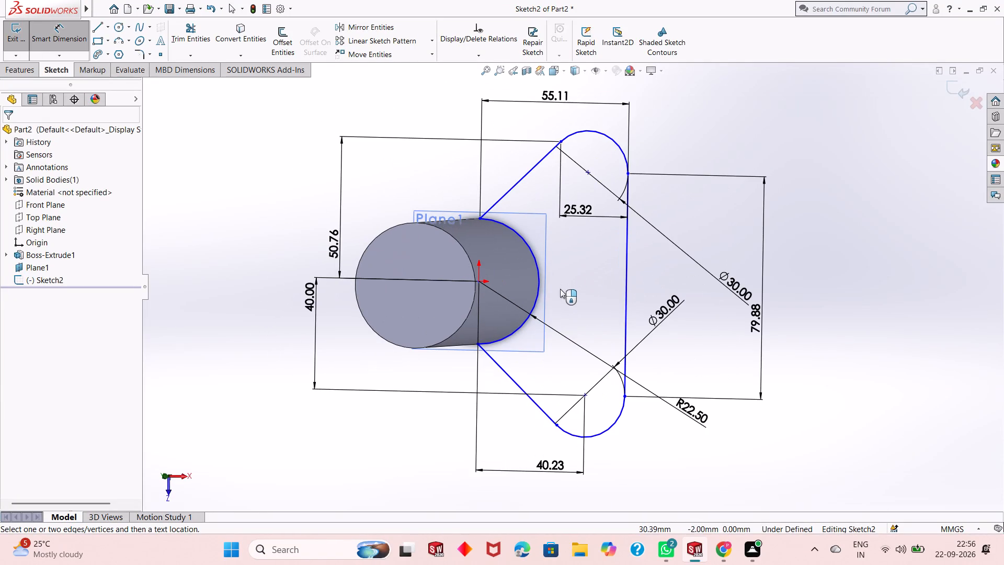
pyautogui.moveTo(572, 278); pyautogui.dragTo(589, 260, button='middle')
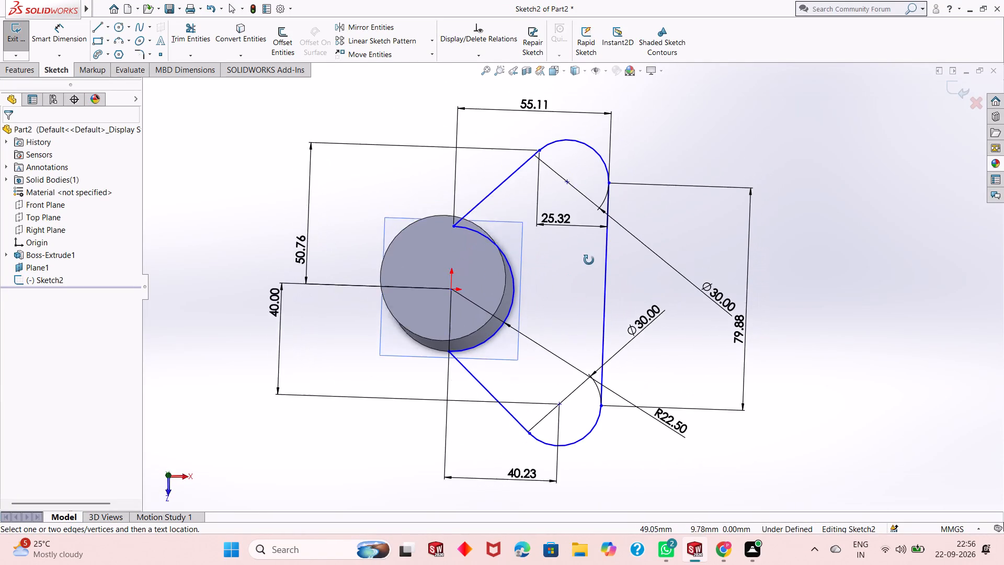
pyautogui.moveTo(589, 260); pyautogui.dragTo(589, 251, button='middle')
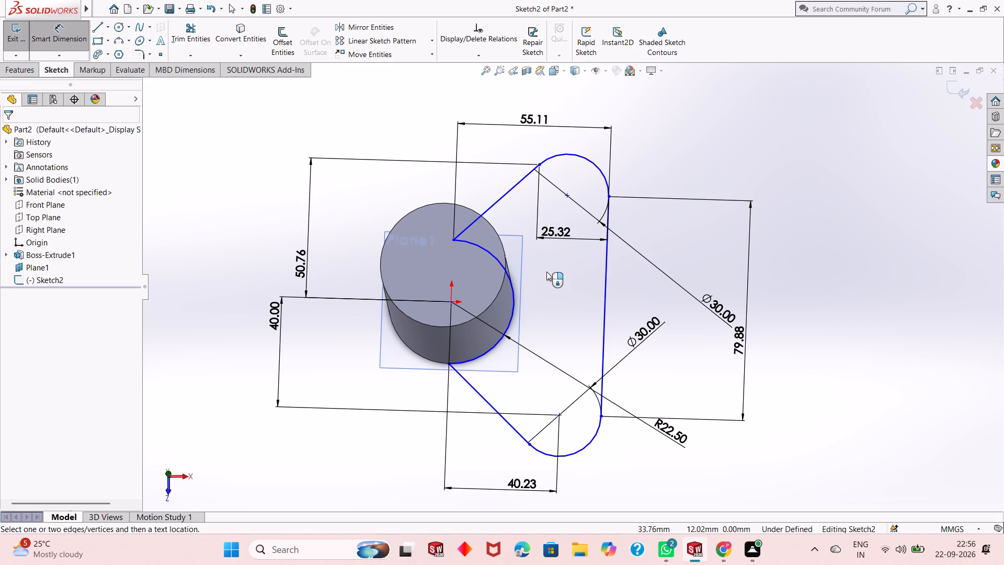
pyautogui.moveTo(534, 273); pyautogui.dragTo(538, 346, button='middle')
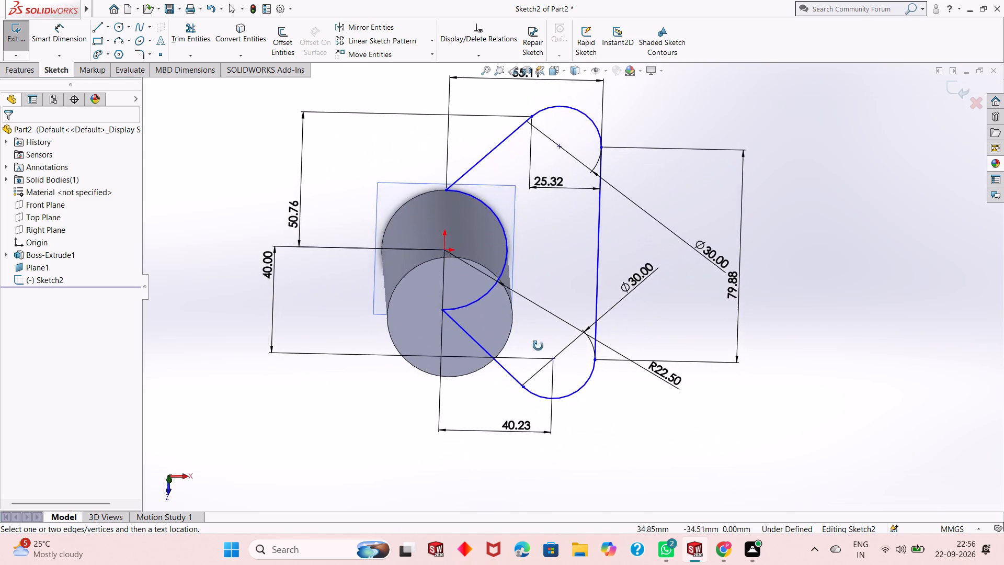
pyautogui.moveTo(538, 346); pyautogui.dragTo(526, 359, button='middle')
pyautogui.scroll(-3, 582, 212)
pyautogui.moveTo(542, 310); pyautogui.dragTo(550, 264, button='middle')
pyautogui.scroll(2, 514, 326)
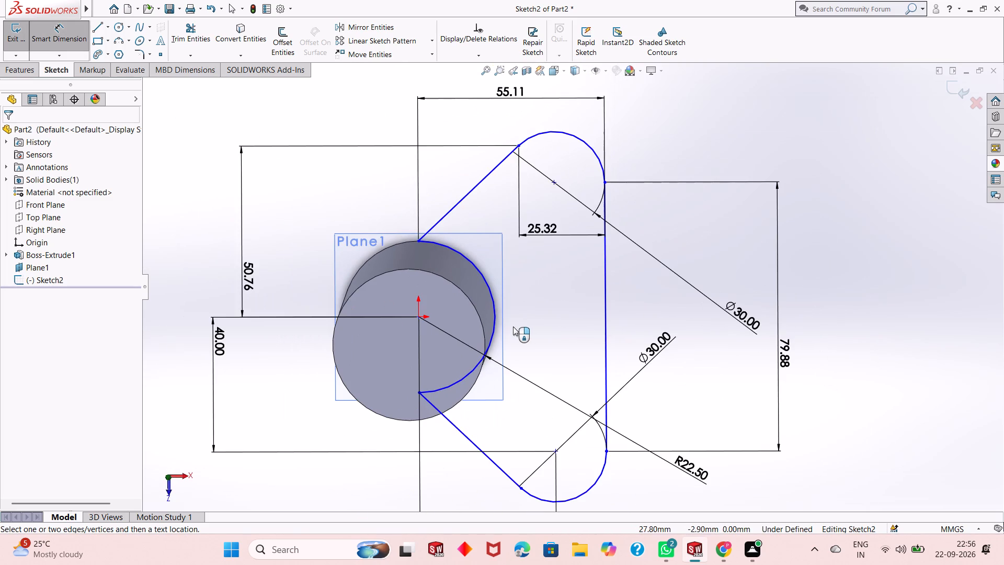
pyautogui.moveTo(513, 326); pyautogui.dragTo(512, 265, button='middle')
pyautogui.scroll(2, 541, 351)
pyautogui.moveTo(552, 335); pyautogui.dragTo(550, 386, button='middle')
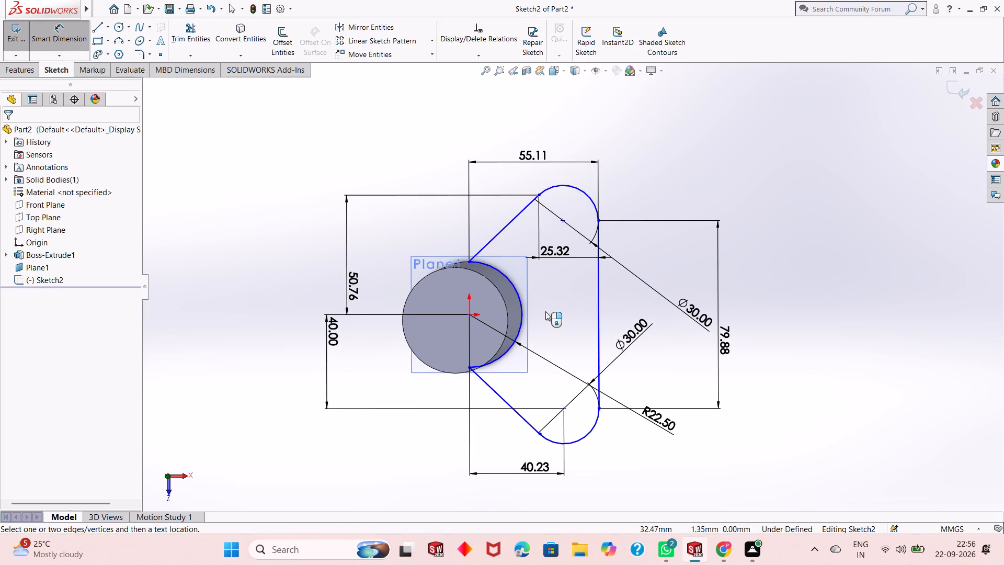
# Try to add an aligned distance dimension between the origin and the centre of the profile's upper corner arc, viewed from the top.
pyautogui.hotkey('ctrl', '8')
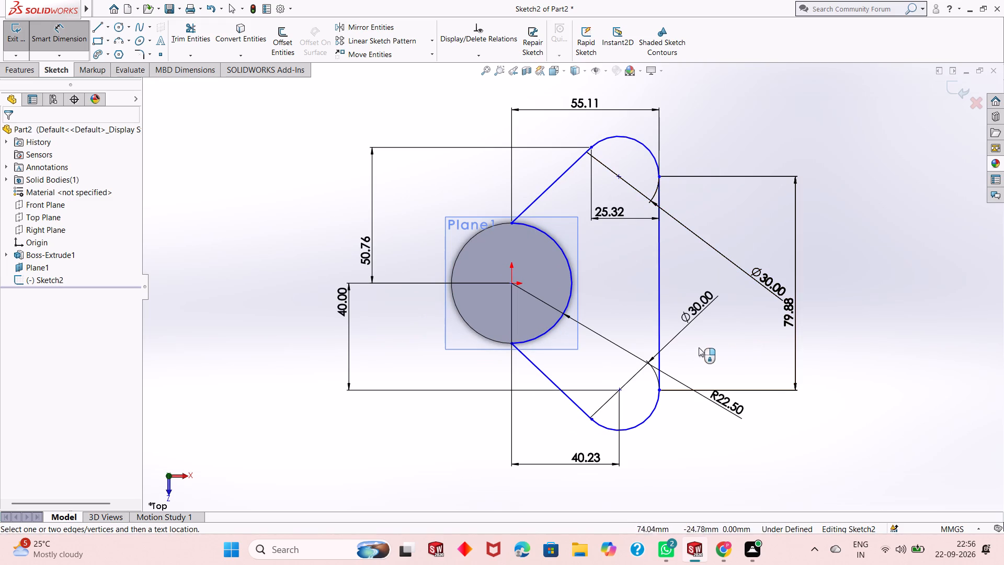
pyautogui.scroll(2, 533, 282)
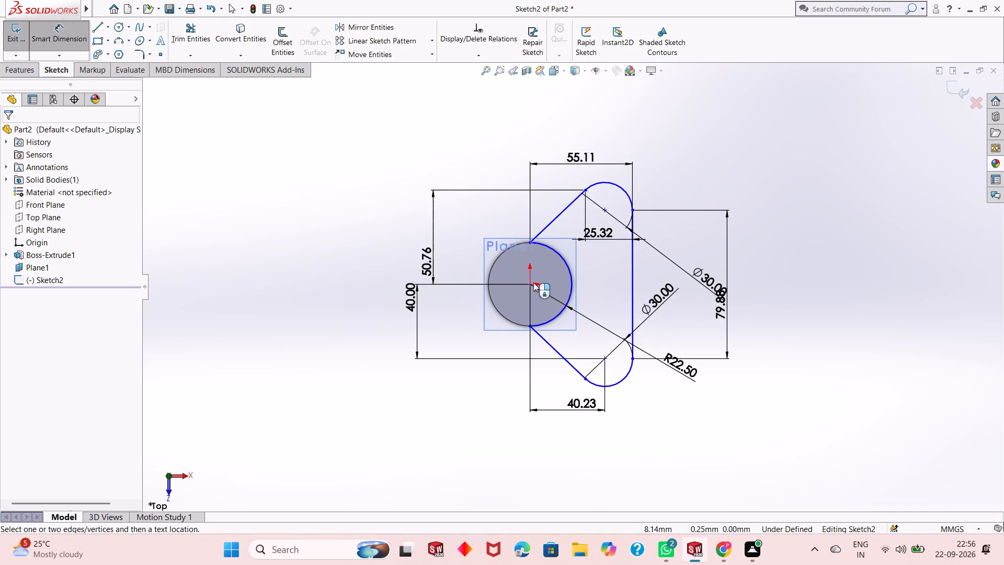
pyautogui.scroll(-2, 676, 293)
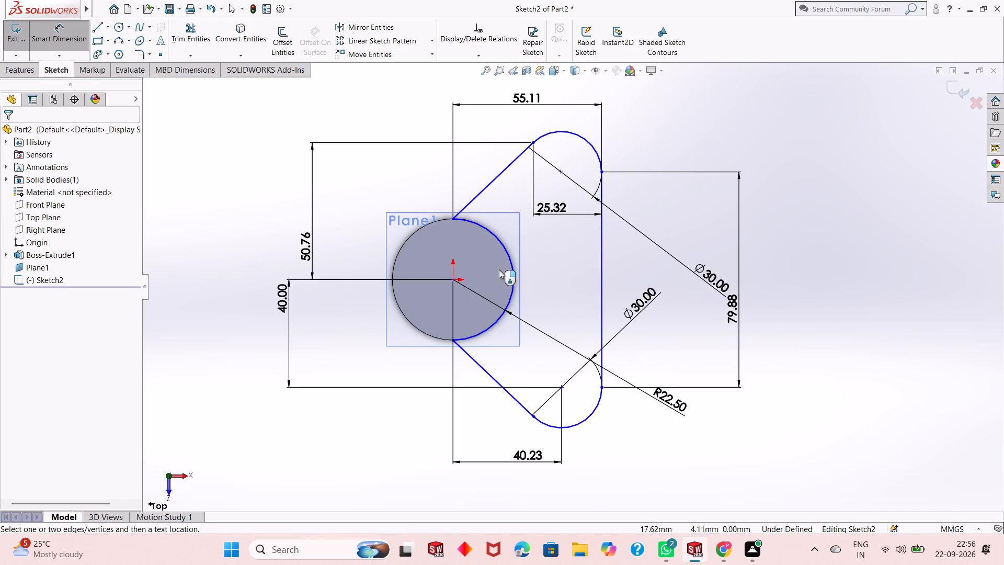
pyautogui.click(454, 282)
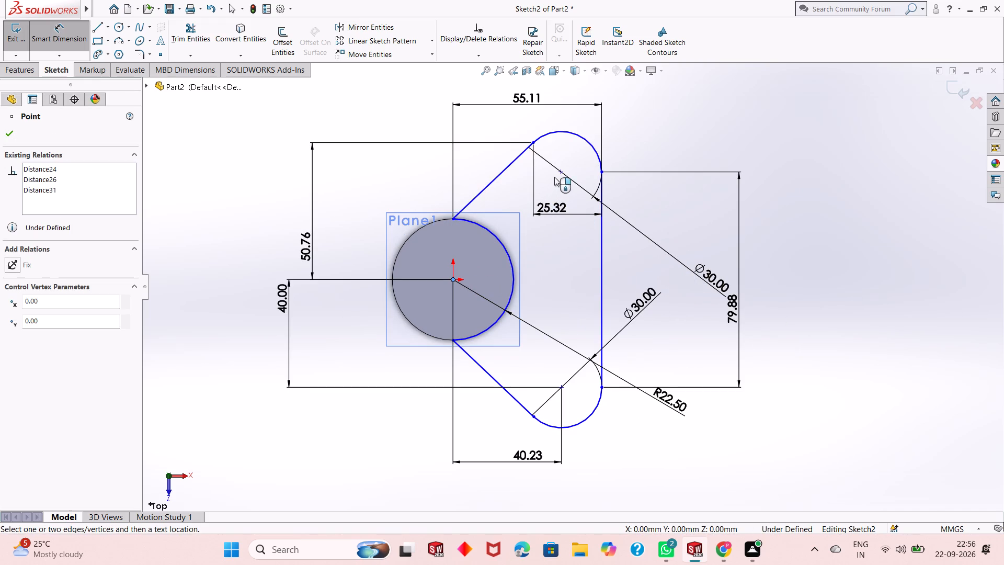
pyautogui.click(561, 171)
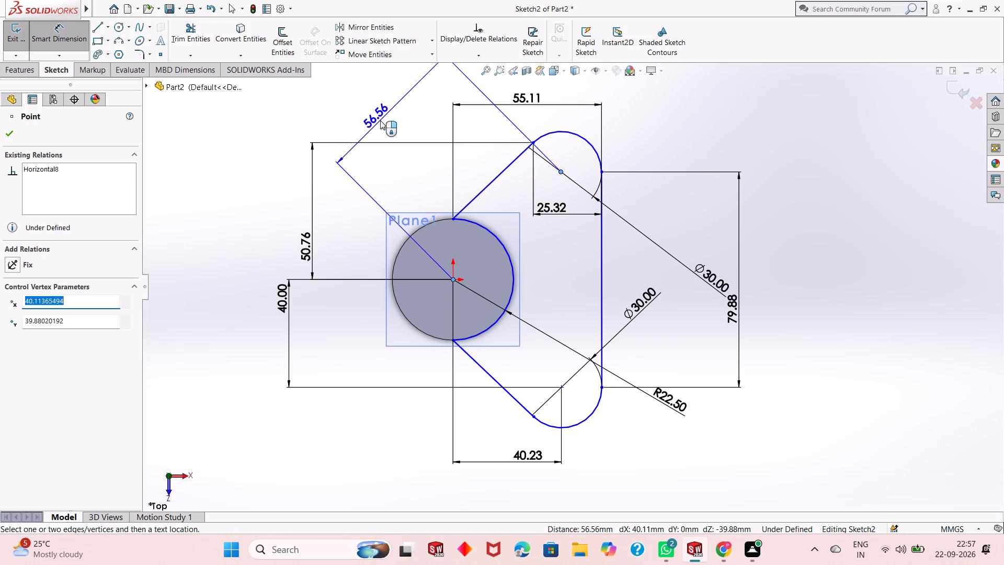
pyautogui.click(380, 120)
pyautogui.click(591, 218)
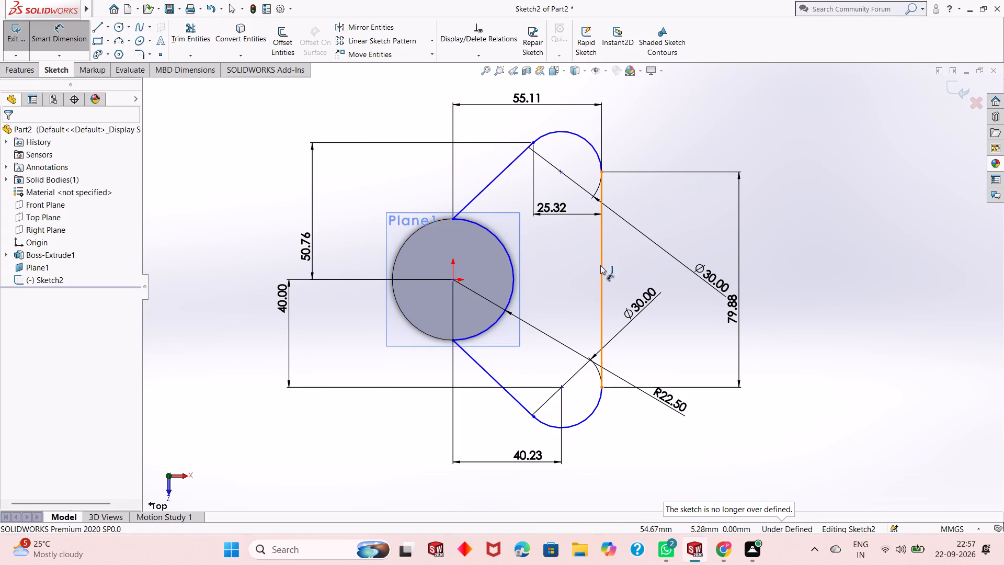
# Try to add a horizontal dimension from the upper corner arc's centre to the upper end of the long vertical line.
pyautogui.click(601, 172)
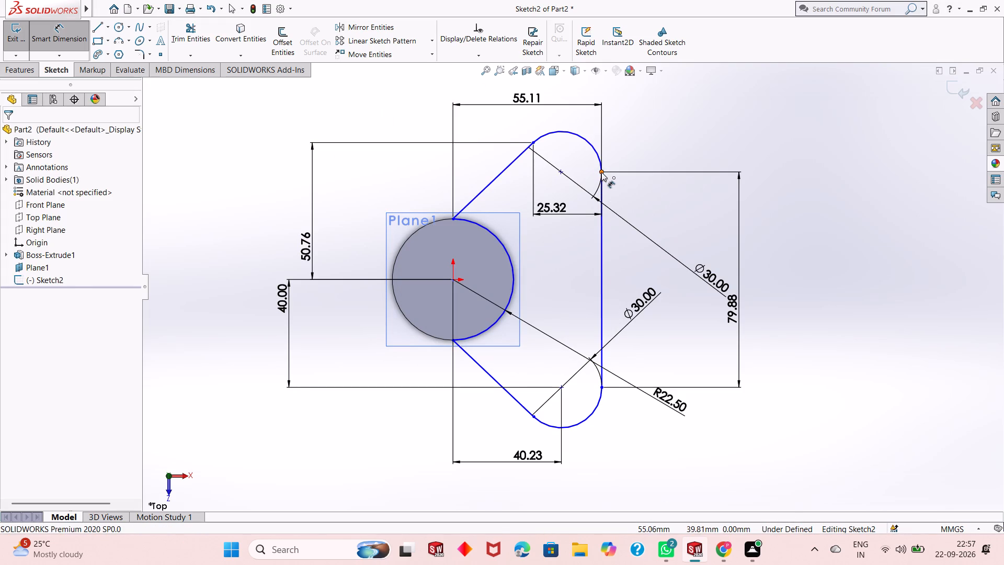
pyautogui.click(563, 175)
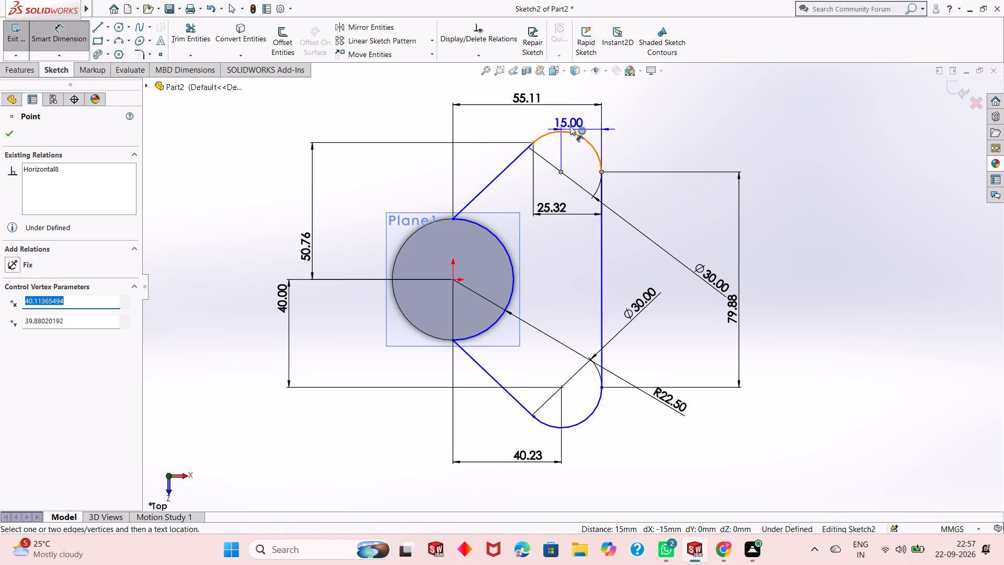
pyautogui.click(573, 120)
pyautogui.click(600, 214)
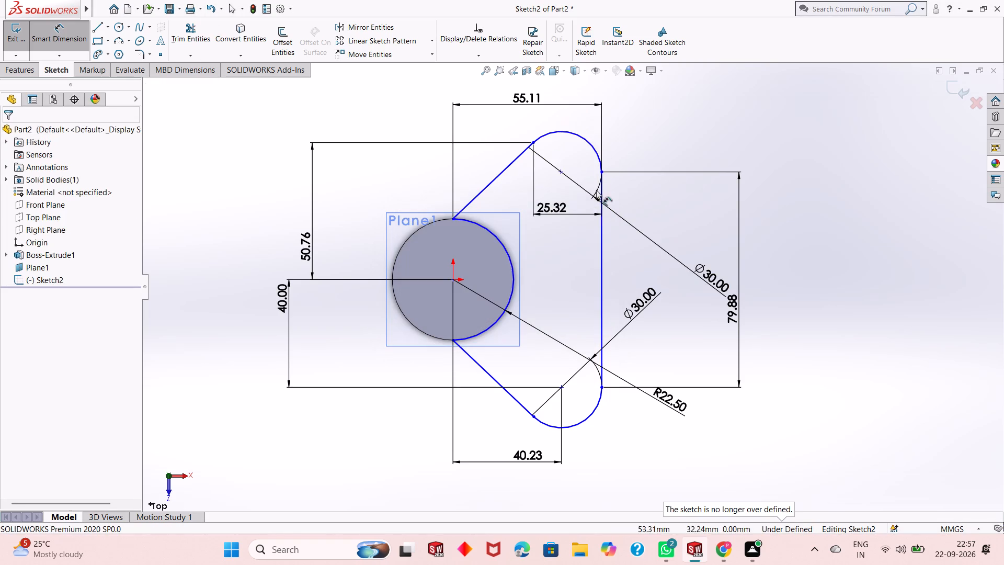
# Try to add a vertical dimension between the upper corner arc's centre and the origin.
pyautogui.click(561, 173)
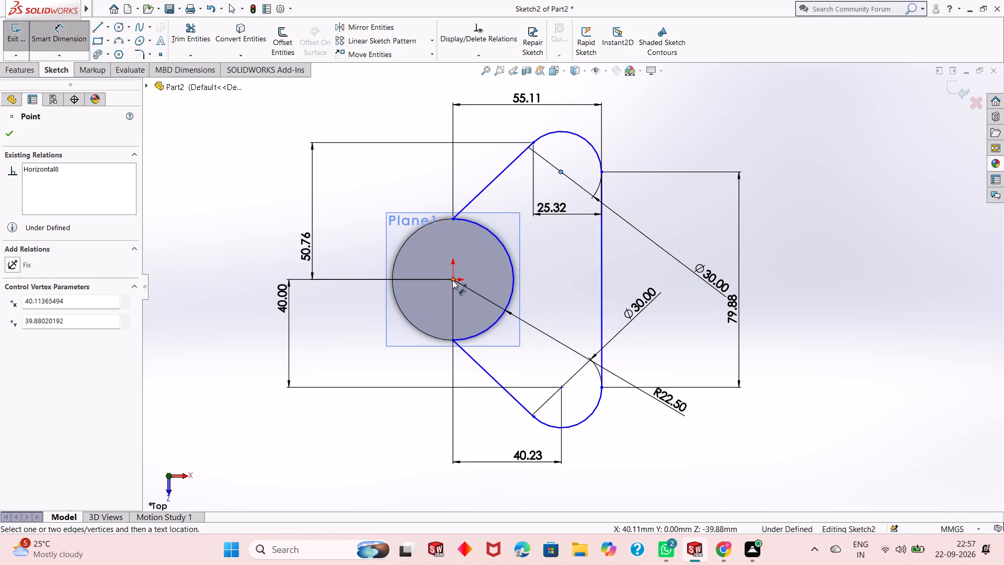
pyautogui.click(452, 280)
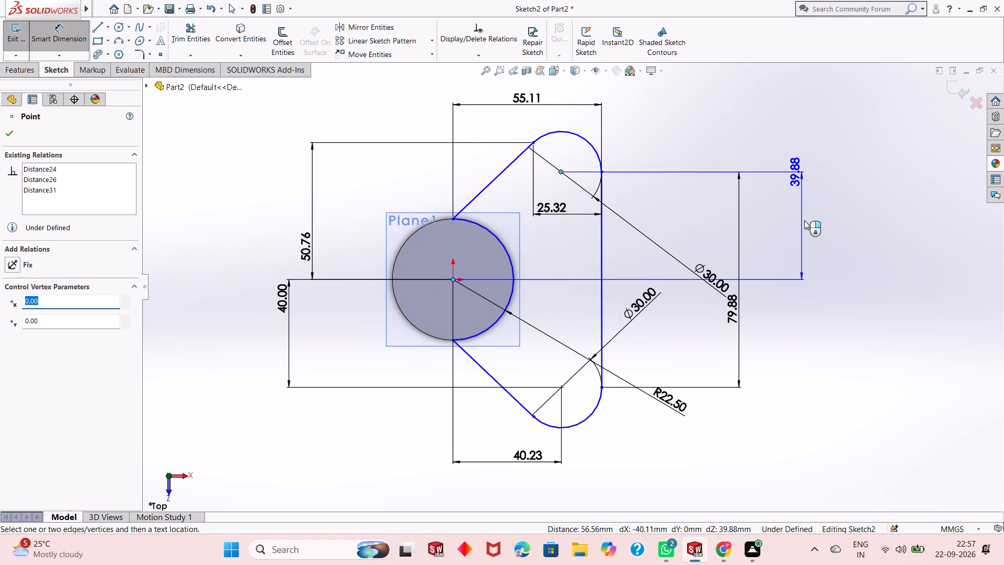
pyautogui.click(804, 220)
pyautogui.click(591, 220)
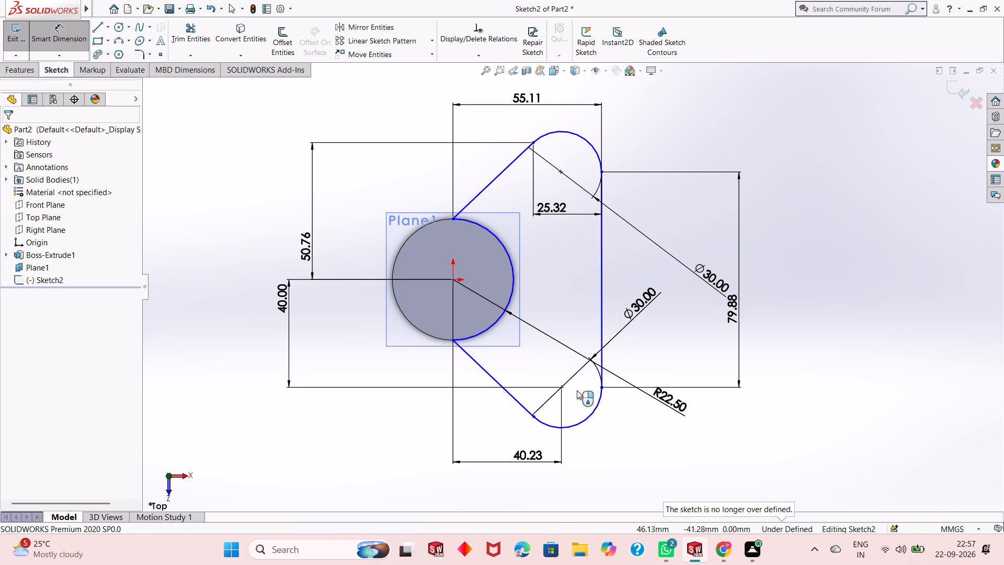
# Dimension the horizontal distance from the lower corner arc's centre to the lower slanted line's endpoint on the cylinder edge, and end Smart Dimension.
pyautogui.click(561, 389)
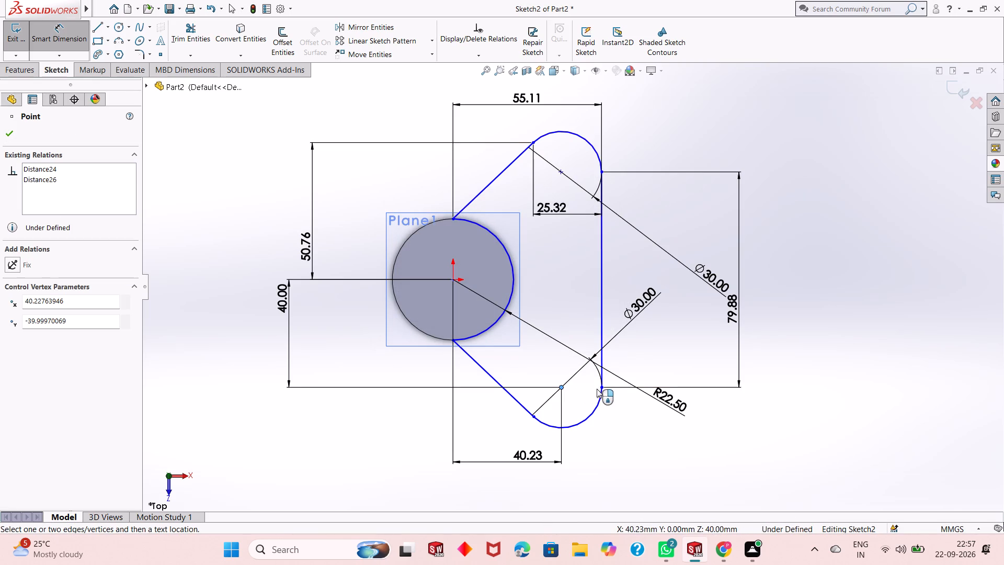
pyautogui.click(454, 340)
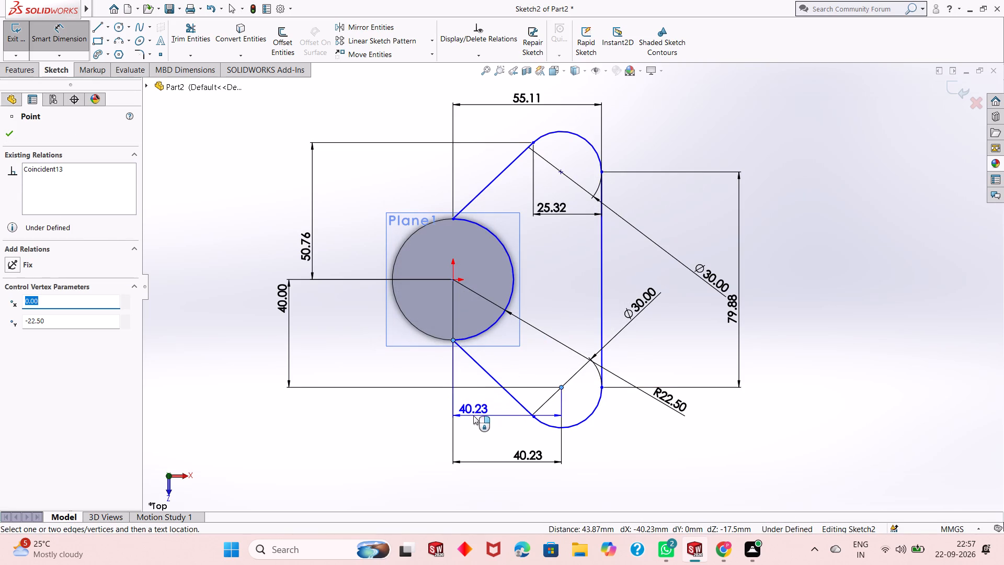
pyautogui.click(473, 415)
pyautogui.click(427, 398)
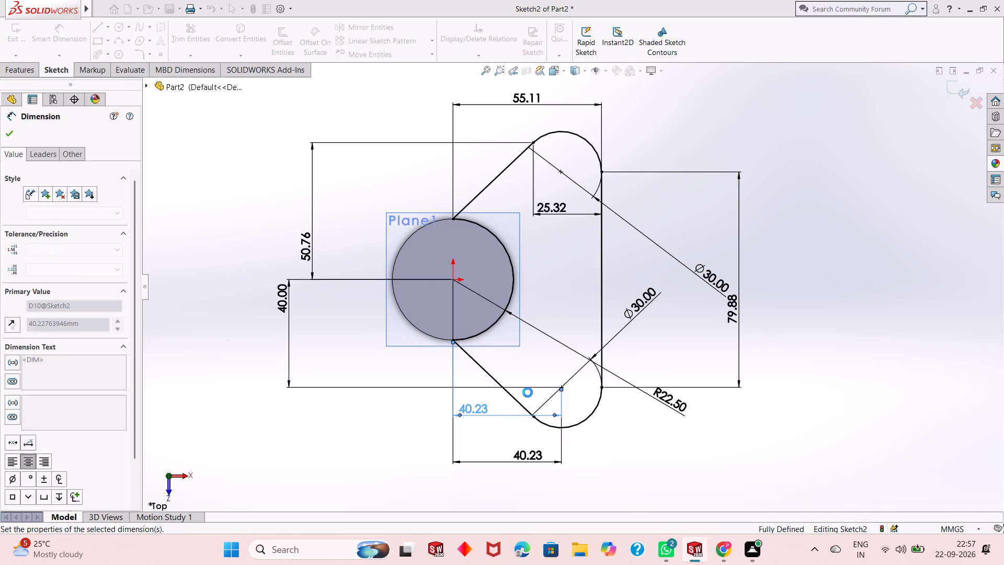
pyautogui.rightClick(765, 315)
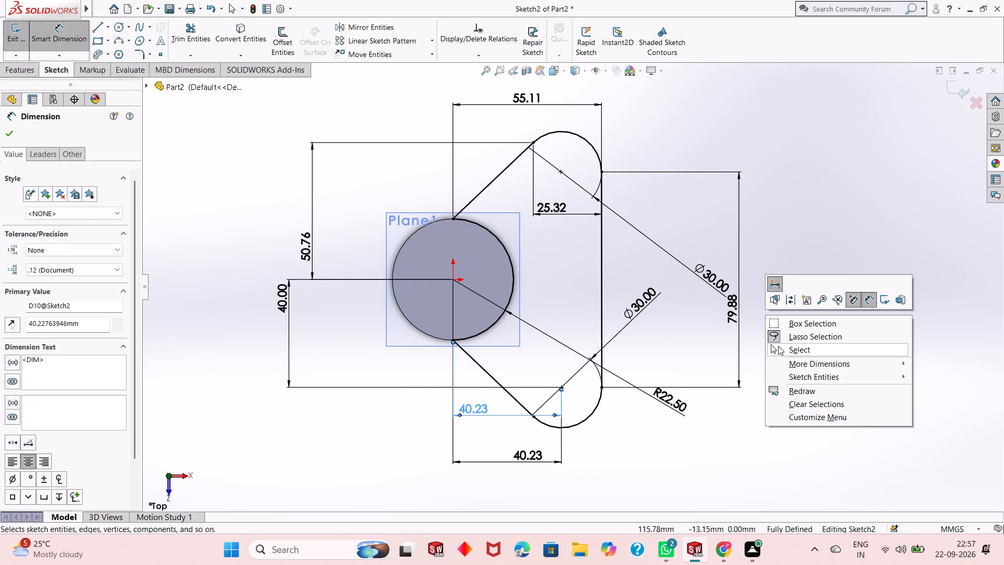
pyautogui.click(778, 346)
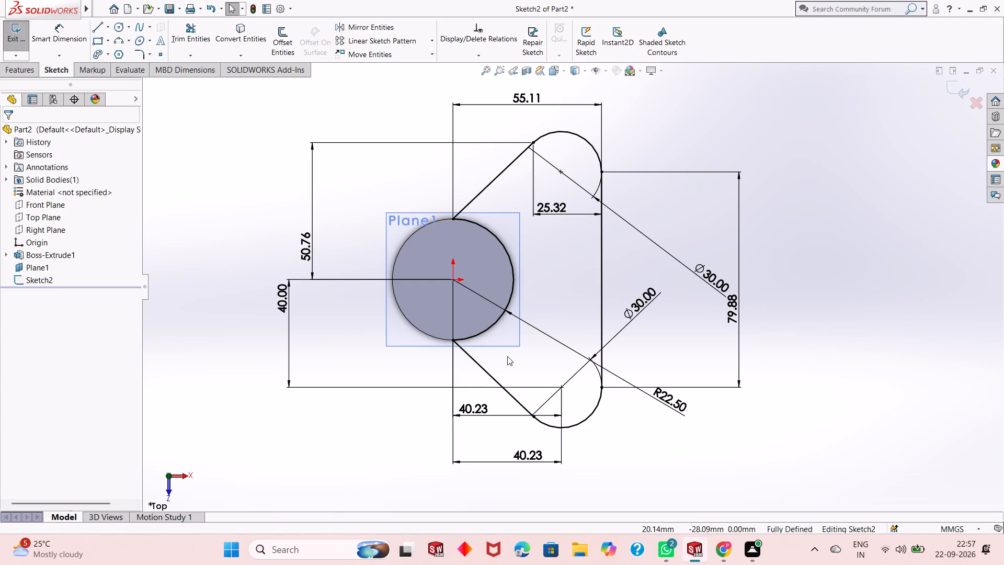
# Inspect the dimensioned profile and its position against the cylinder from several angles, dismissing the unsaved-document notification.
pyautogui.moveTo(507, 356); pyautogui.dragTo(508, 274, button='middle')
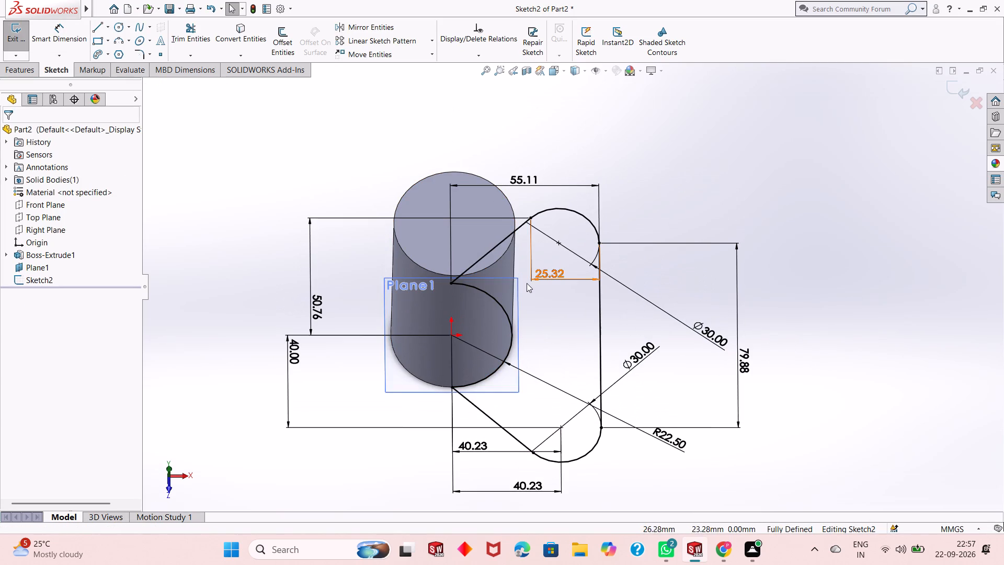
pyautogui.moveTo(531, 283); pyautogui.dragTo(377, 394, button='middle')
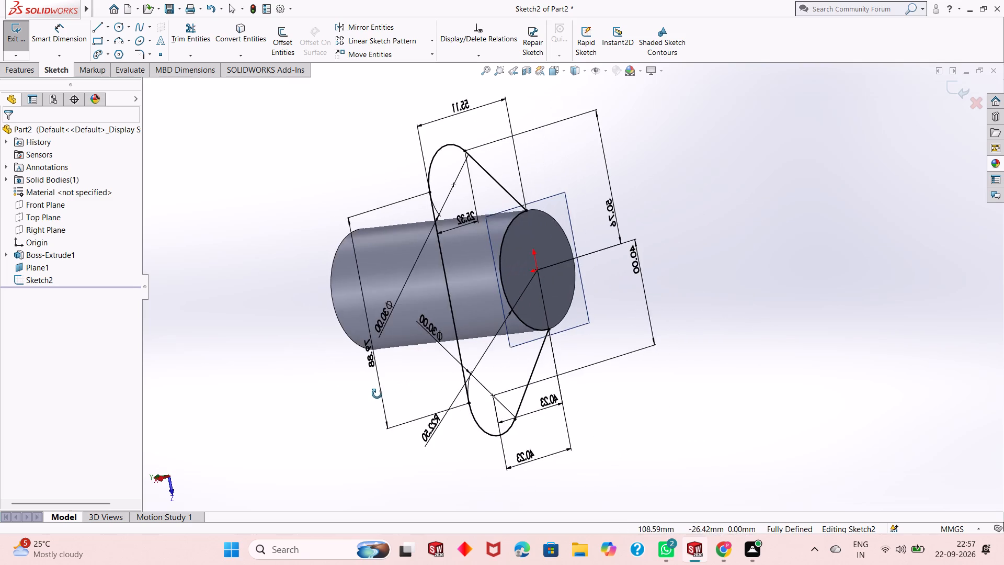
pyautogui.moveTo(377, 394); pyautogui.dragTo(540, 331, button='middle')
pyautogui.moveTo(540, 331); pyautogui.dragTo(529, 388, button='middle')
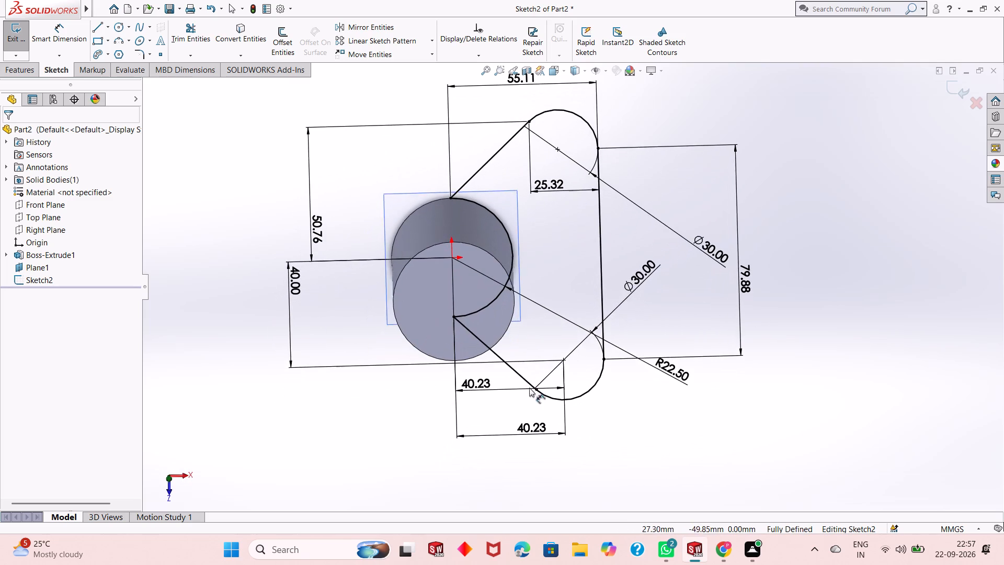
pyautogui.scroll(-1, 528, 267)
pyautogui.moveTo(528, 267); pyautogui.dragTo(524, 238, button='middle')
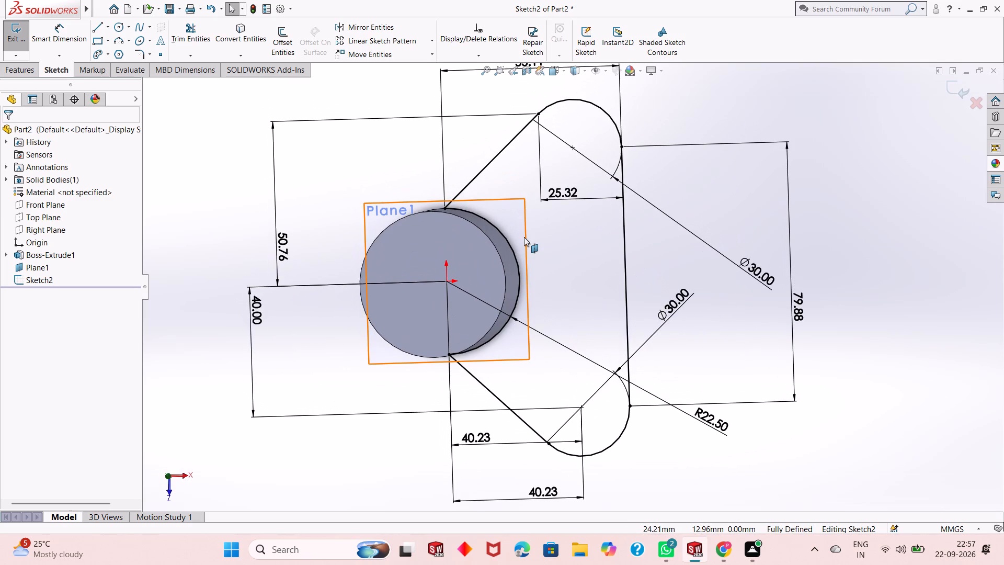
pyautogui.moveTo(551, 294); pyautogui.dragTo(562, 241, button='middle')
pyautogui.scroll(2, 564, 275)
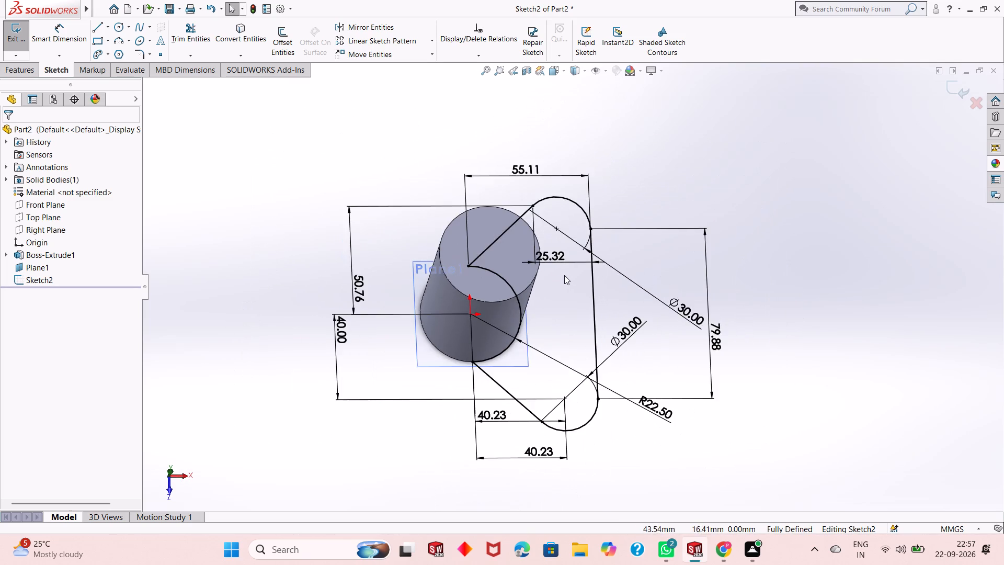
pyautogui.moveTo(564, 276); pyautogui.dragTo(521, 343, button='middle')
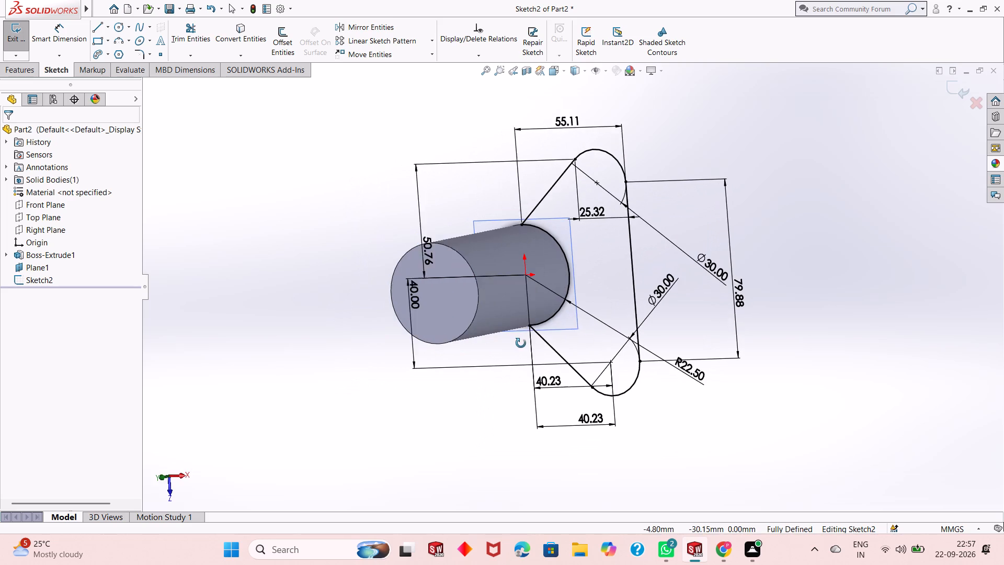
pyautogui.moveTo(521, 343); pyautogui.dragTo(599, 313, button='middle')
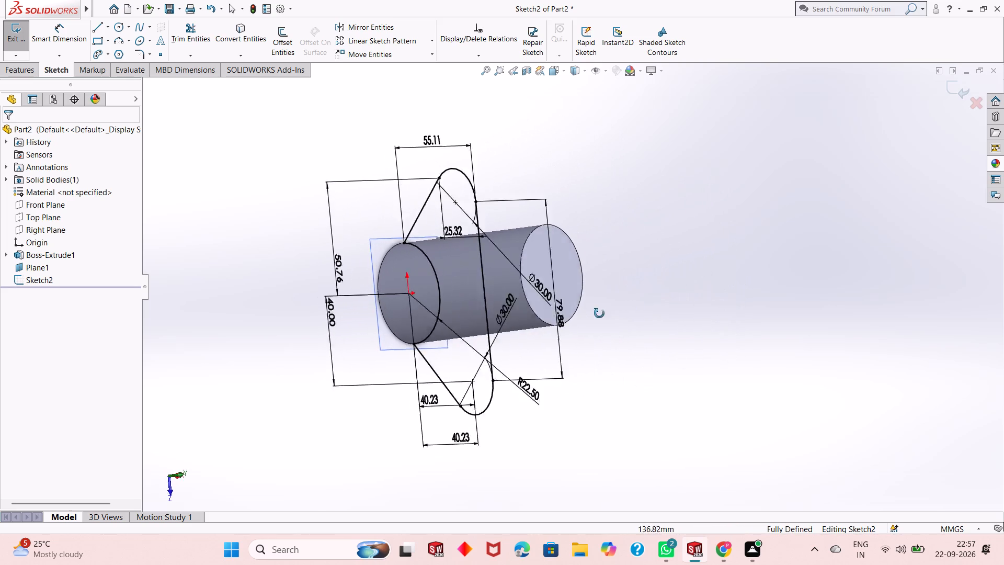
pyautogui.moveTo(599, 313); pyautogui.dragTo(562, 319, button='middle')
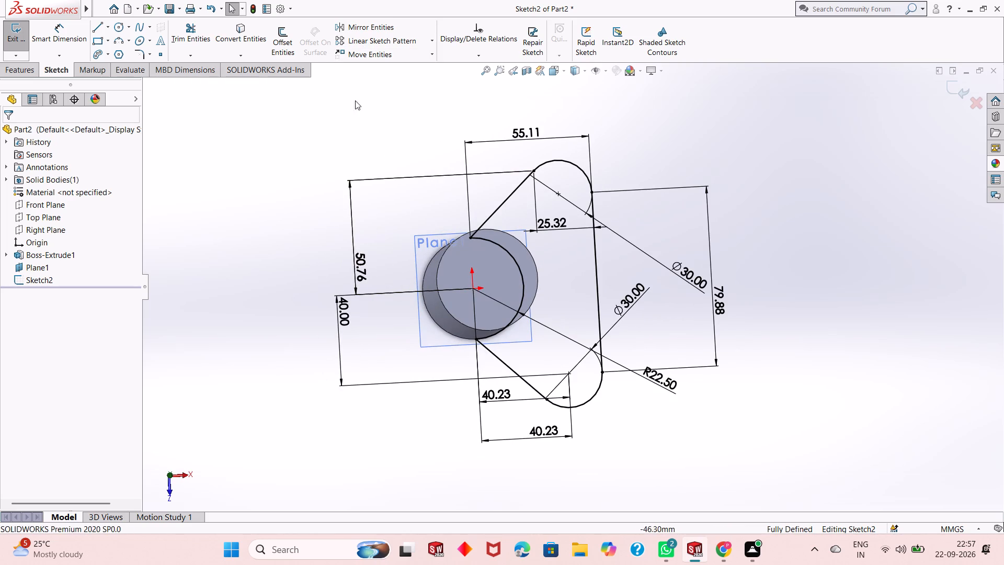
pyautogui.moveTo(596, 270); pyautogui.dragTo(582, 282, button='middle')
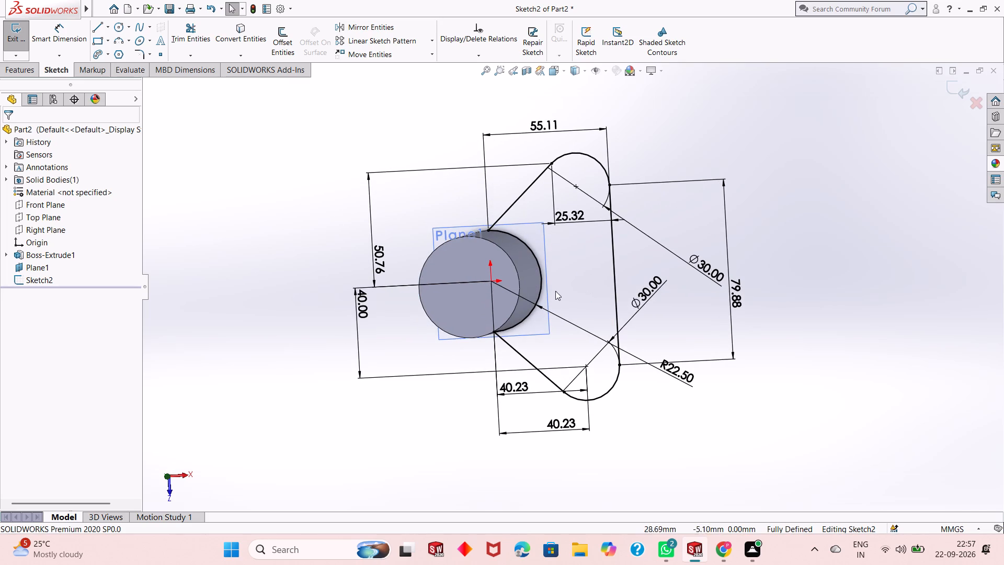
pyautogui.moveTo(554, 300); pyautogui.dragTo(539, 228, button='middle')
pyautogui.scroll(-3, 567, 269)
pyautogui.scroll(3, 566, 269)
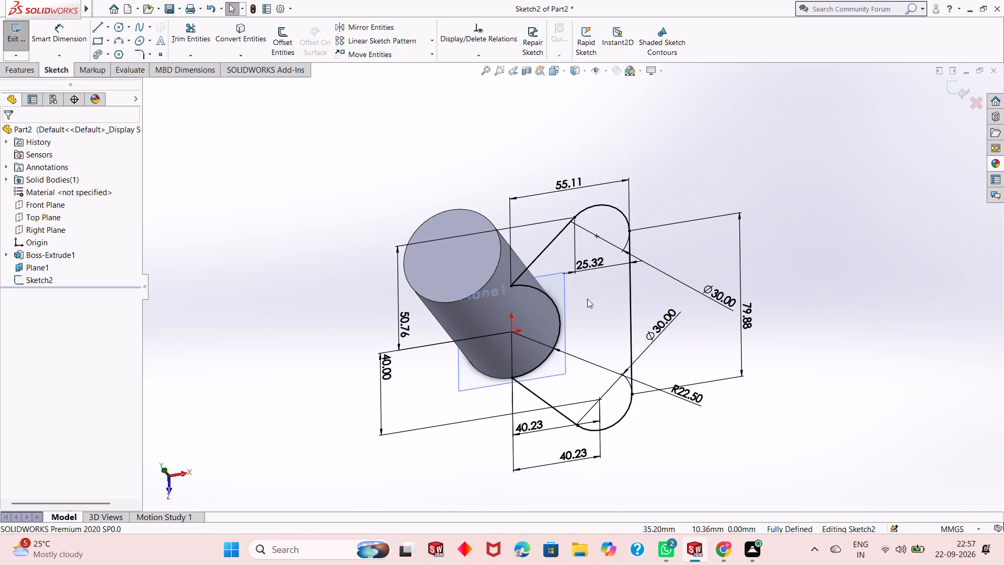
pyautogui.scroll(-3, 632, 334)
pyautogui.scroll(2, 565, 320)
pyautogui.moveTo(551, 309); pyautogui.dragTo(563, 287, button='middle')
pyautogui.scroll(1, 563, 287)
pyautogui.scroll(-2, 563, 287)
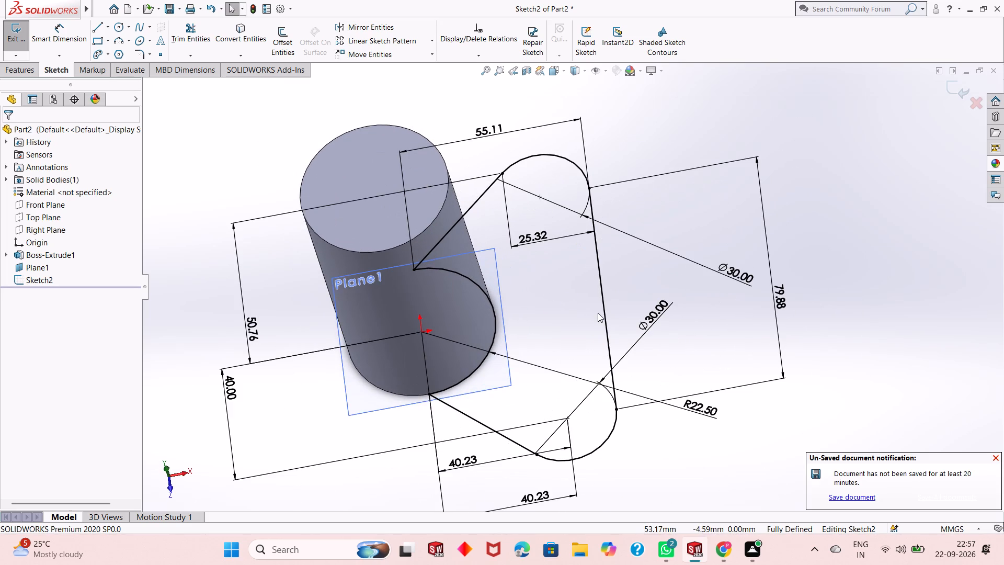
pyautogui.click(1000, 459)
pyautogui.scroll(2, 521, 321)
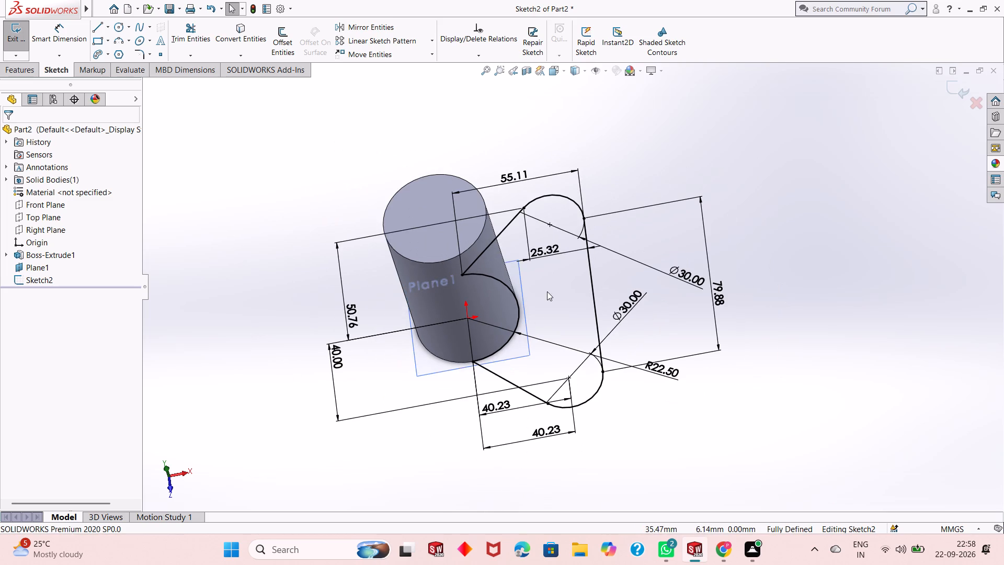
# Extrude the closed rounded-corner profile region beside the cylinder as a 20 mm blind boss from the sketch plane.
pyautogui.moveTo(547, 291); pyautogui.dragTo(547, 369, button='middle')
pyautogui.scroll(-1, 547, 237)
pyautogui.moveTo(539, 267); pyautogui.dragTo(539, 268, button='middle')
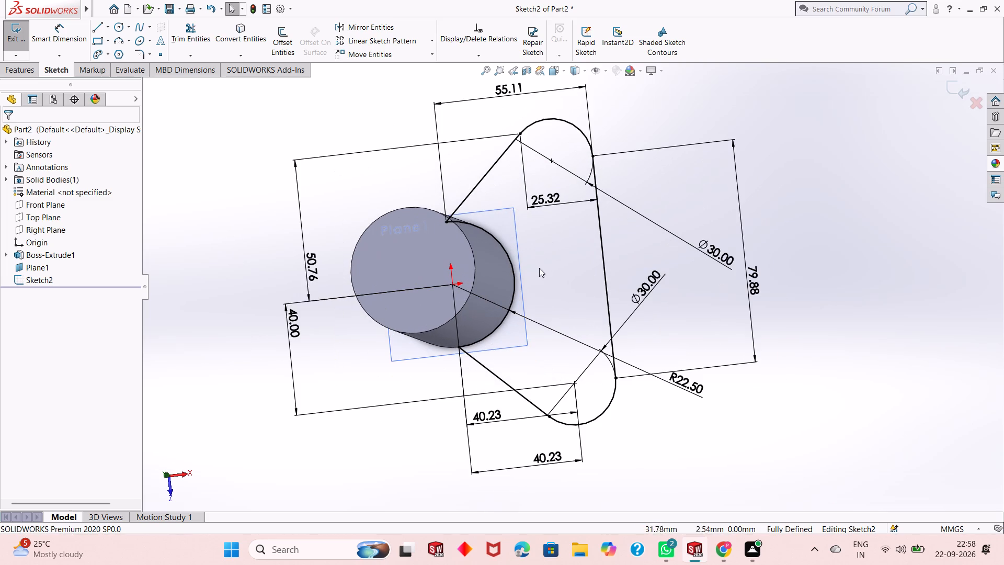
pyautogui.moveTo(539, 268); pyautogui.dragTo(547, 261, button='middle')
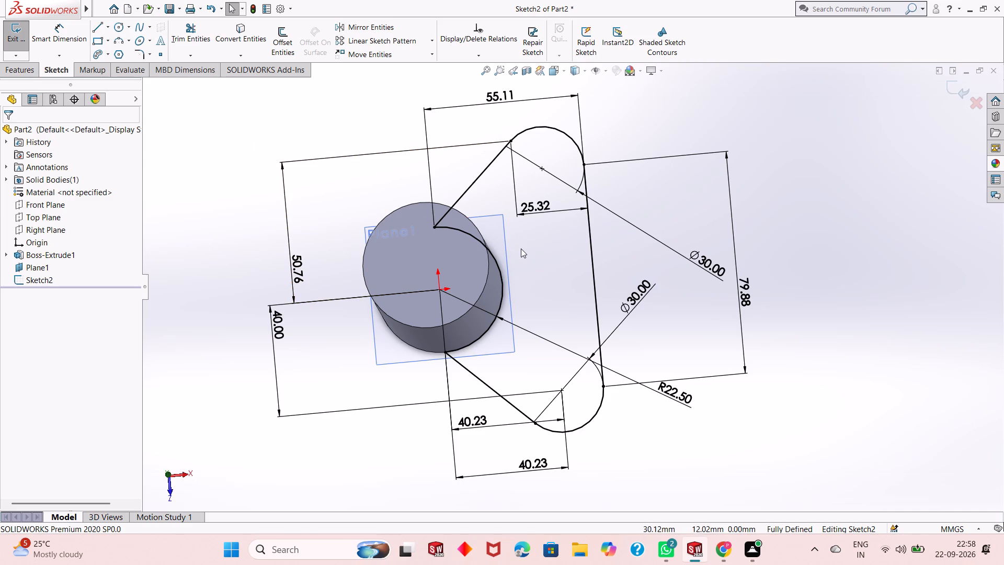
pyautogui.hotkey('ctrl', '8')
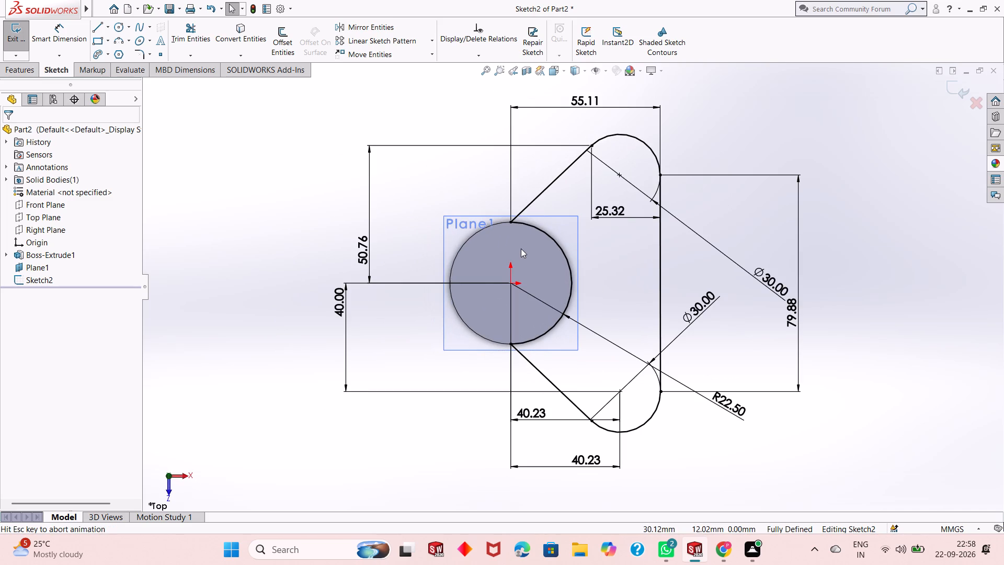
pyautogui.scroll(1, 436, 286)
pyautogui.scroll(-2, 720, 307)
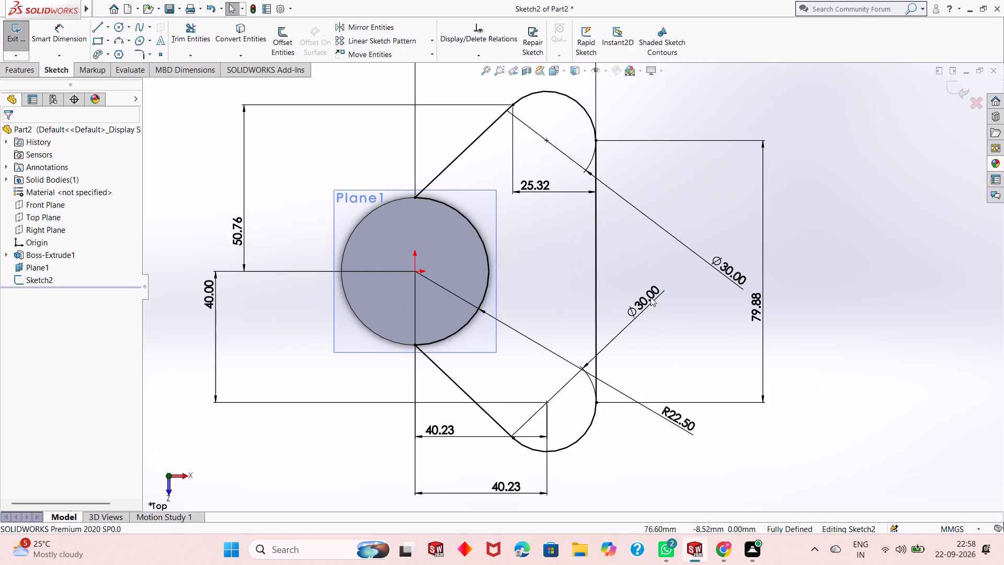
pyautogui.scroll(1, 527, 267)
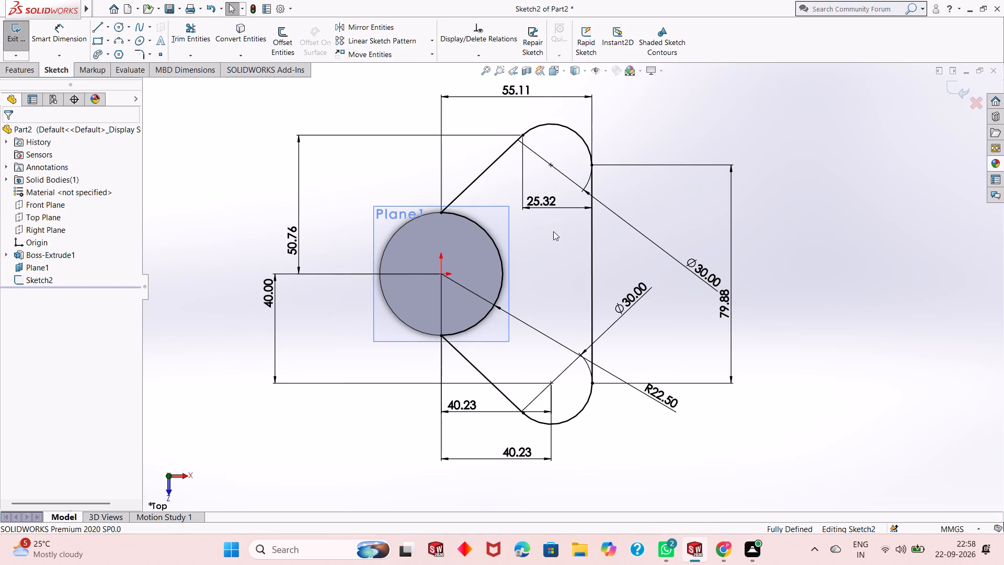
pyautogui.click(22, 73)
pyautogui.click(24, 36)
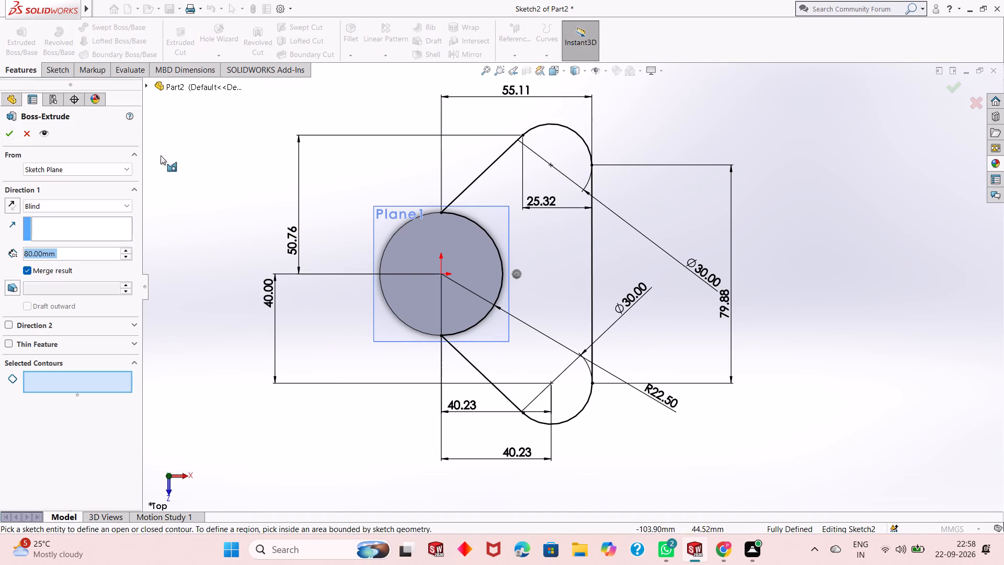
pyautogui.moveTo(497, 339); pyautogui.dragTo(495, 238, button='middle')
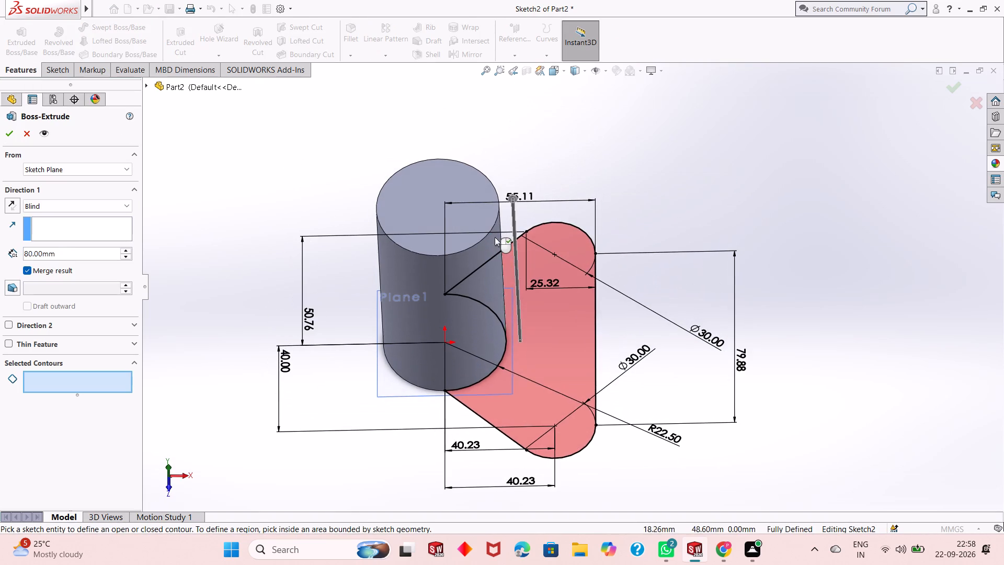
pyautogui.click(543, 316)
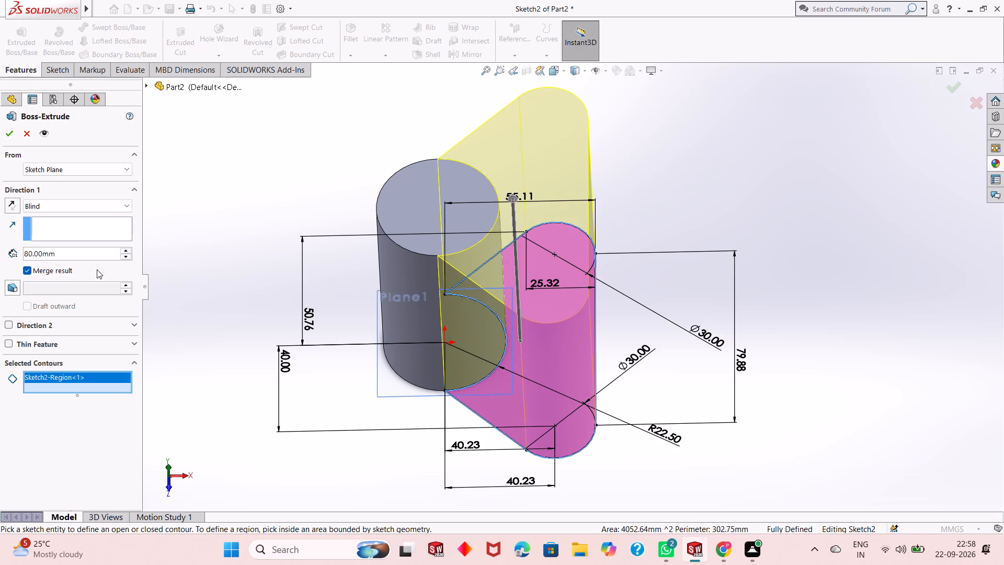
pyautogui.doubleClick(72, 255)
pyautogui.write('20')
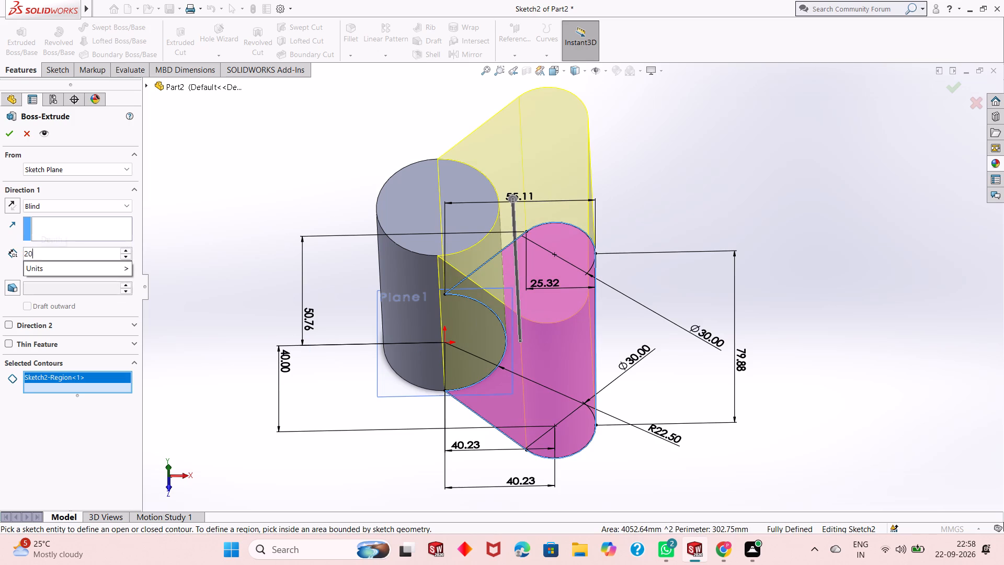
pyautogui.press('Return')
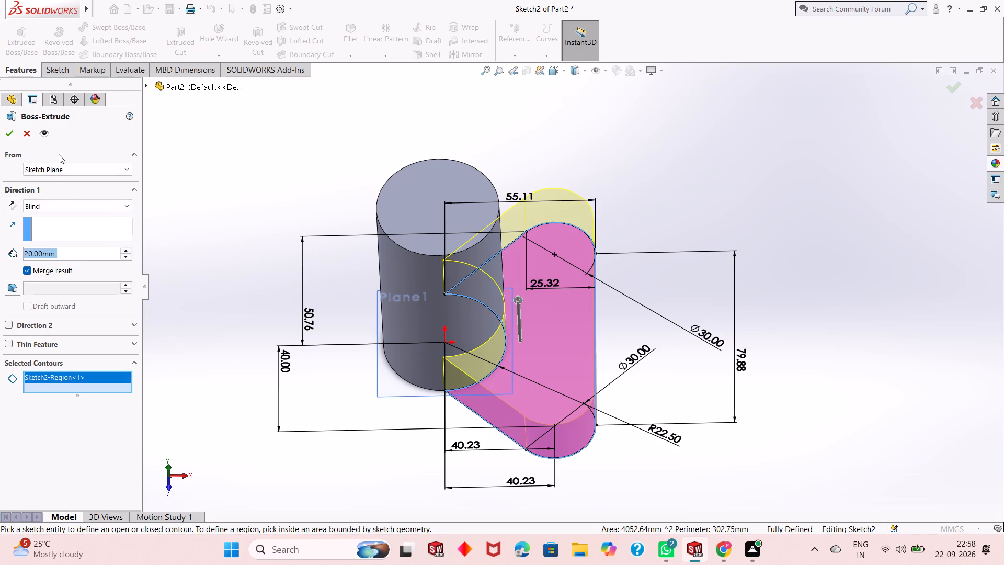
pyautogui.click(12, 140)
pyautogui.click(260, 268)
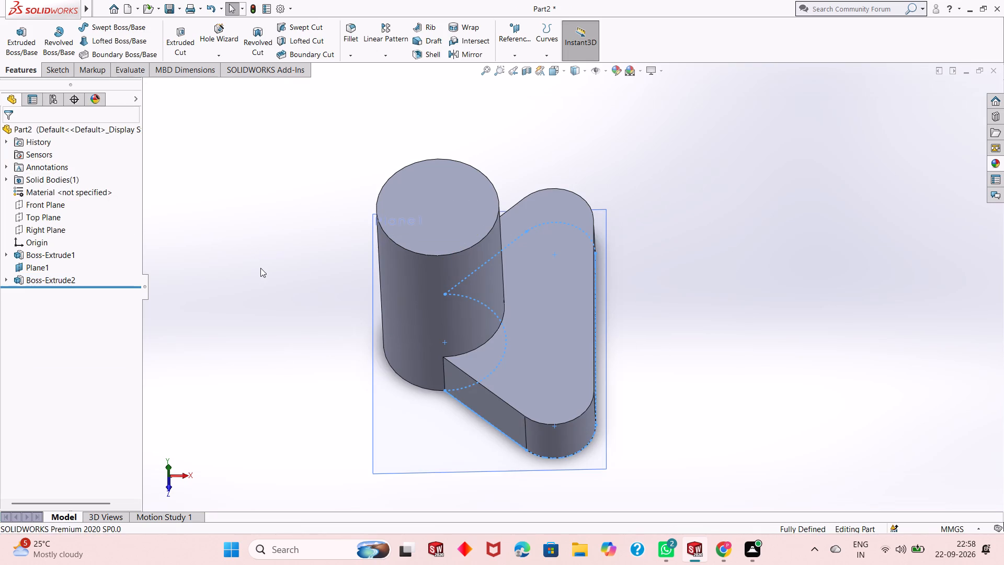
# Examine the extruded flange and its junction with the cylinder from above, the side and oblique angles.
pyautogui.moveTo(517, 333); pyautogui.dragTo(526, 259, button='middle')
pyautogui.scroll(1, 526, 259)
pyautogui.moveTo(526, 259); pyautogui.dragTo(500, 398, button='middle')
pyautogui.scroll(-3, 526, 259)
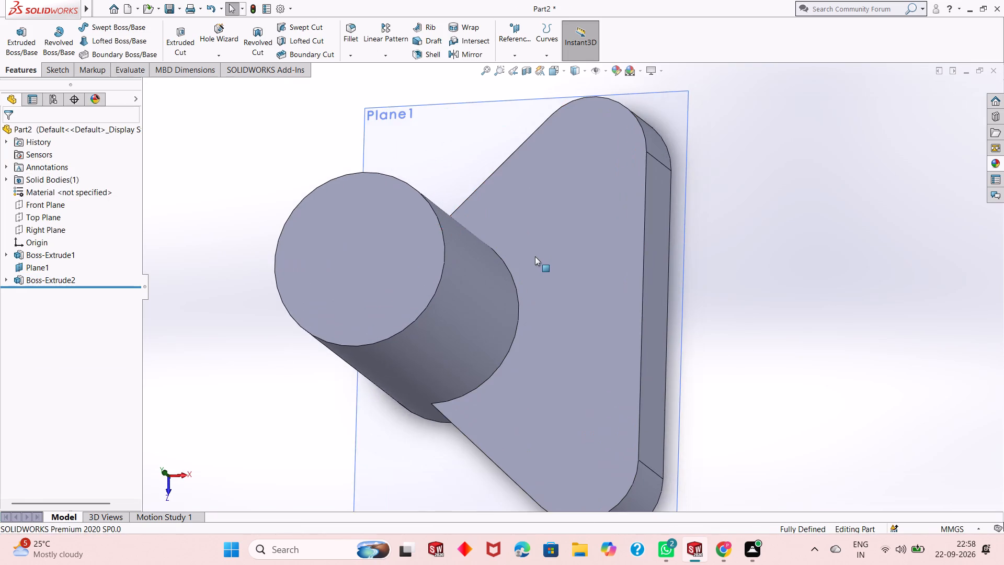
pyautogui.moveTo(535, 257); pyautogui.dragTo(545, 204, button='middle')
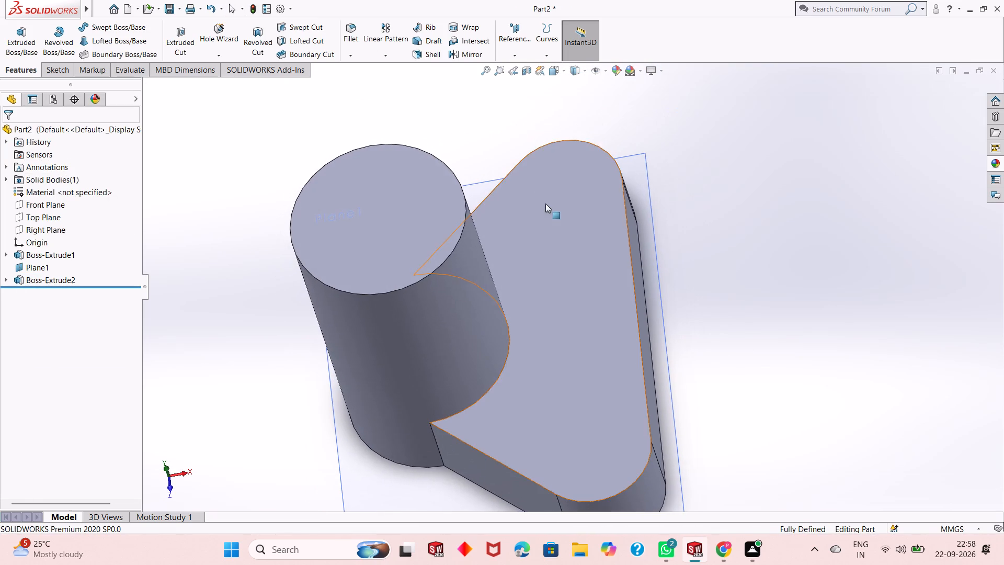
pyautogui.scroll(2, 544, 209)
pyautogui.moveTo(568, 379); pyautogui.dragTo(684, 279, button='middle')
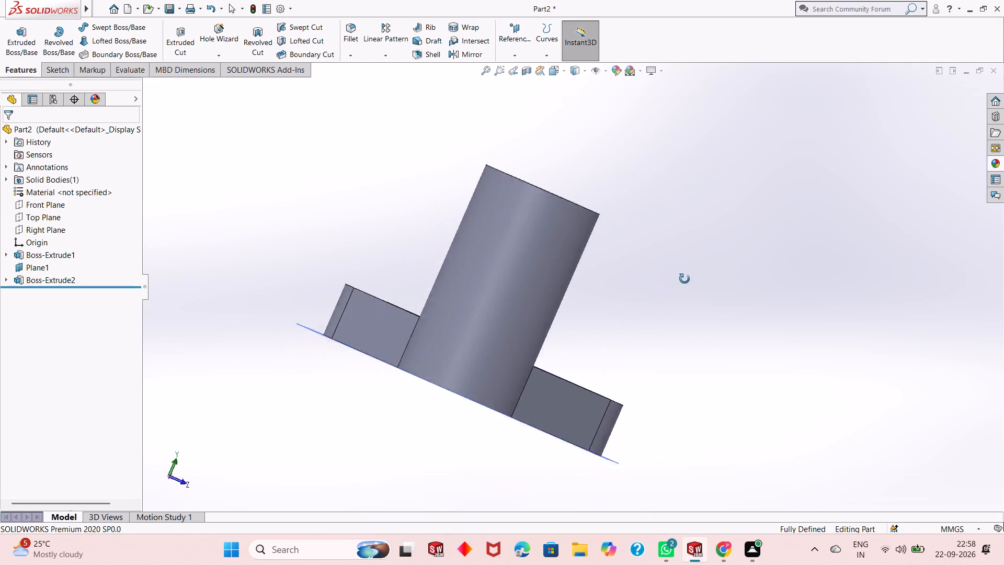
pyautogui.moveTo(684, 279); pyautogui.dragTo(556, 410, button='middle')
pyautogui.scroll(1, 549, 360)
pyautogui.moveTo(570, 285); pyautogui.dragTo(573, 293, button='middle')
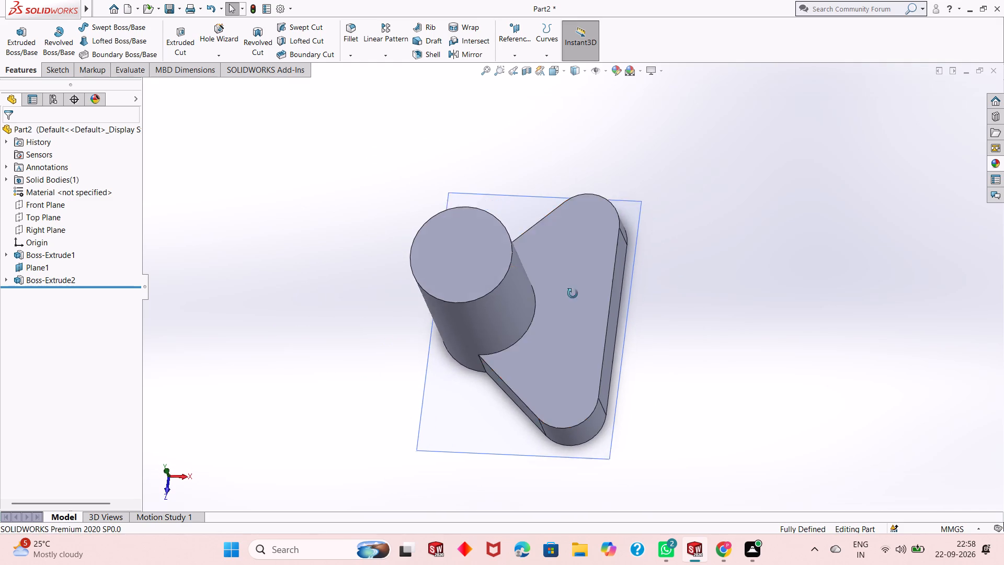
pyautogui.moveTo(573, 293); pyautogui.dragTo(576, 341, button='middle')
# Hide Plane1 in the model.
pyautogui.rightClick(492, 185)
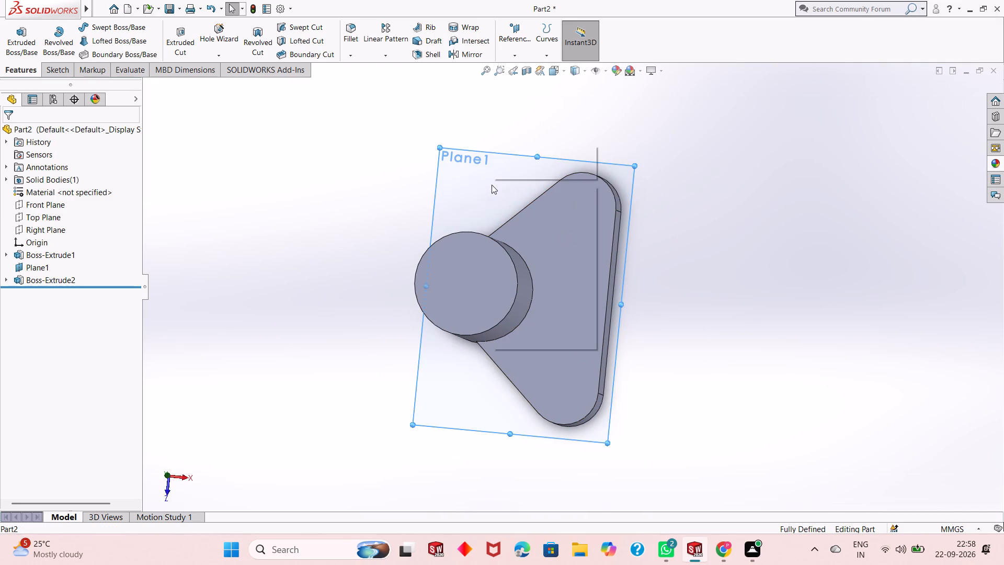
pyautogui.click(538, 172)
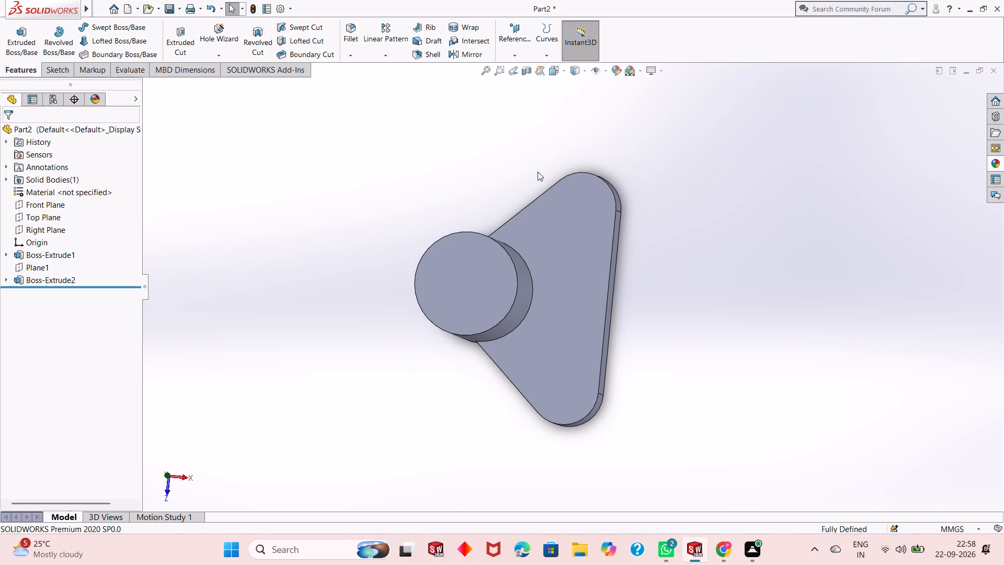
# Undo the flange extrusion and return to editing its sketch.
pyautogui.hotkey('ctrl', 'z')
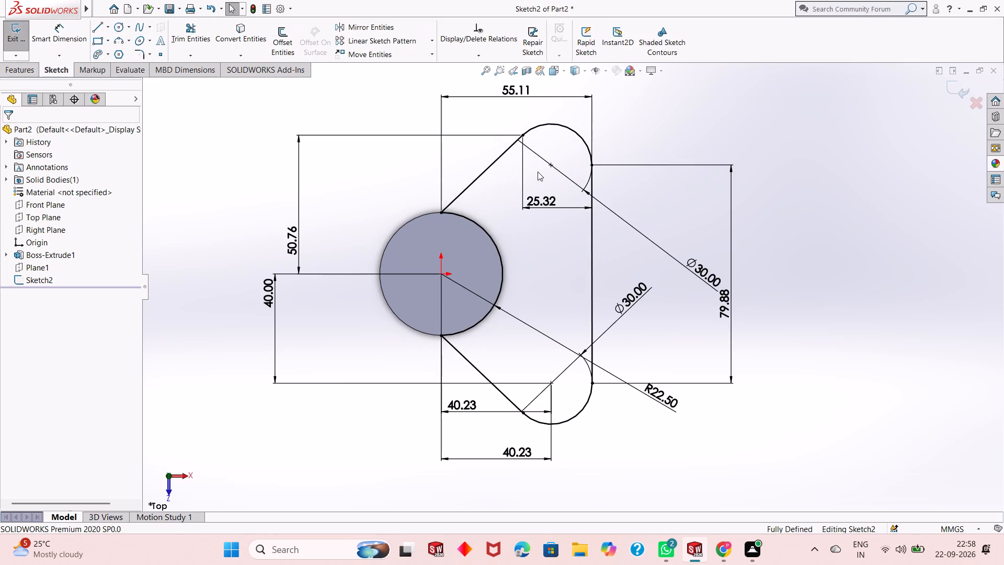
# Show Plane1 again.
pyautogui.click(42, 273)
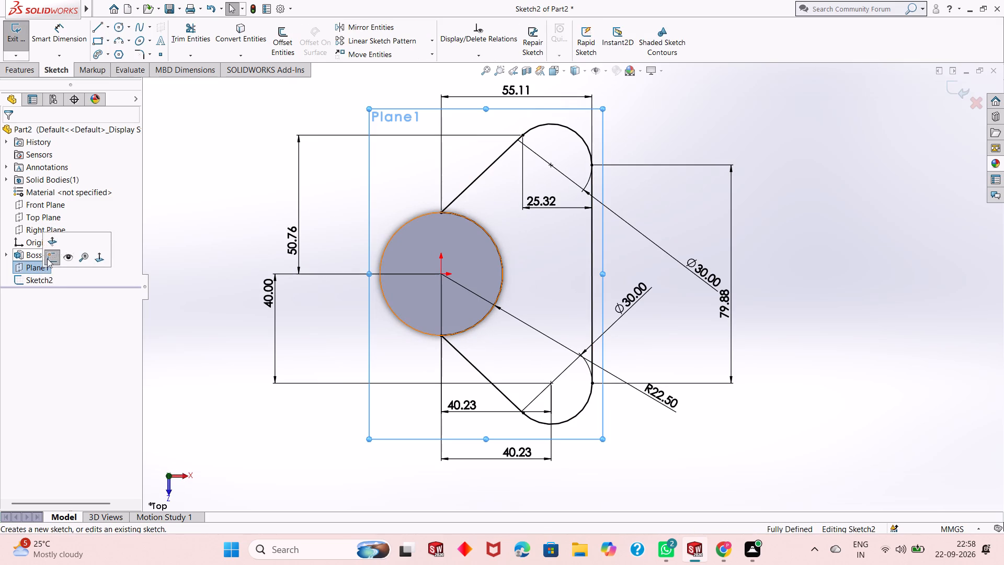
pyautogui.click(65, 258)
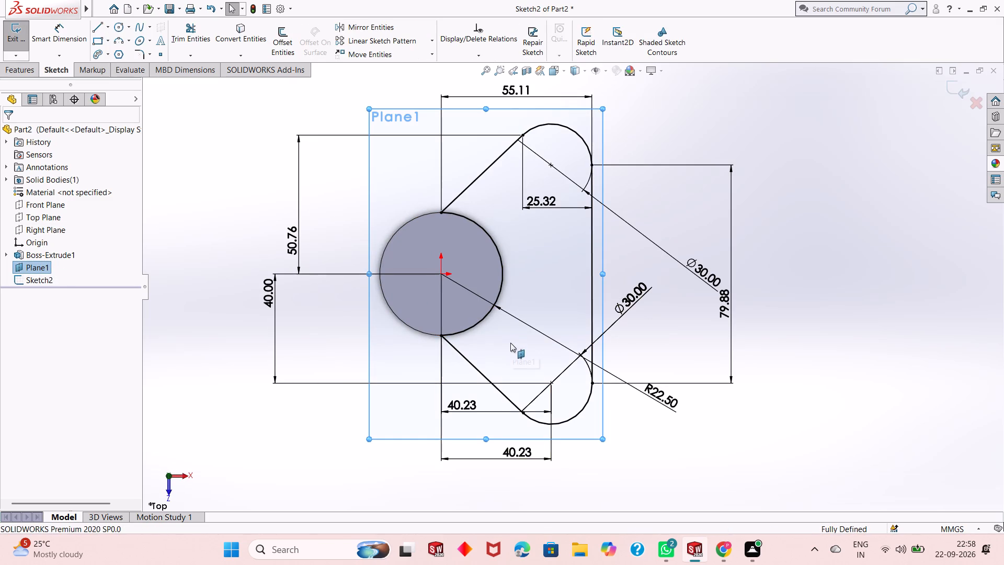
# Examine the dimensioned profile against the cylinder and Plane1 from oblique angles and from directly above.
pyautogui.moveTo(511, 344); pyautogui.dragTo(510, 232, button='middle')
pyautogui.scroll(1, 522, 317)
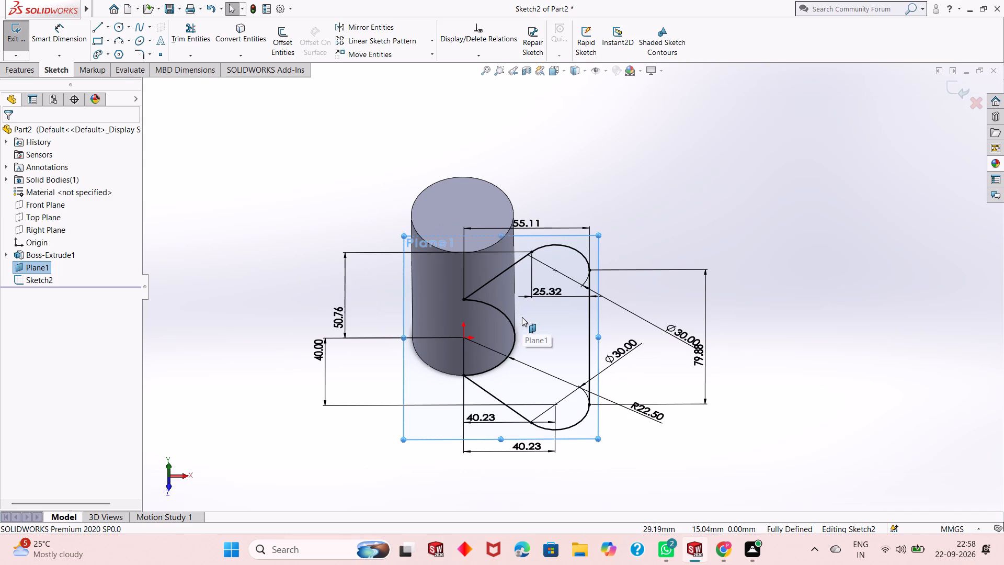
pyautogui.moveTo(559, 331); pyautogui.dragTo(508, 338, button='middle')
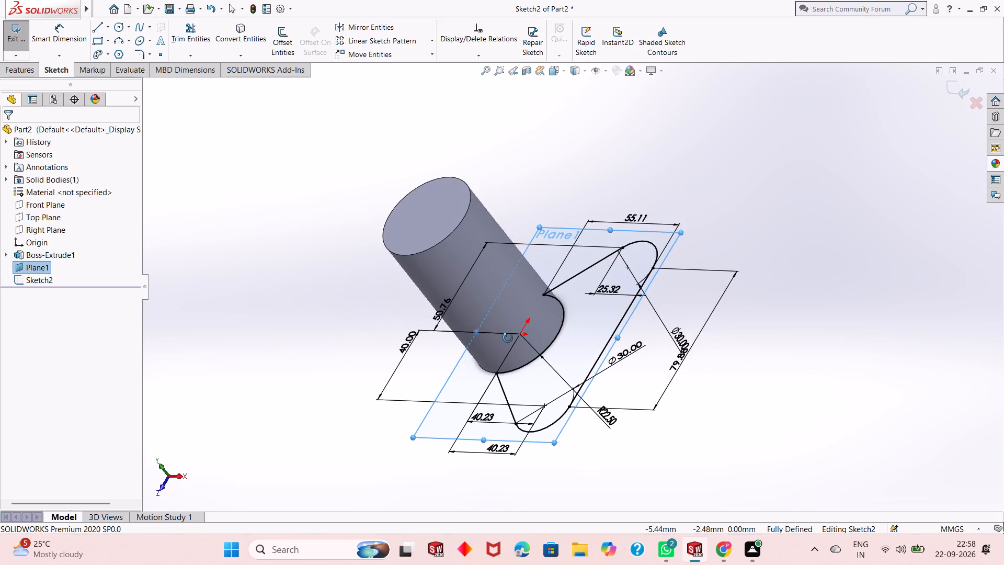
pyautogui.moveTo(508, 338); pyautogui.dragTo(558, 384, button='middle')
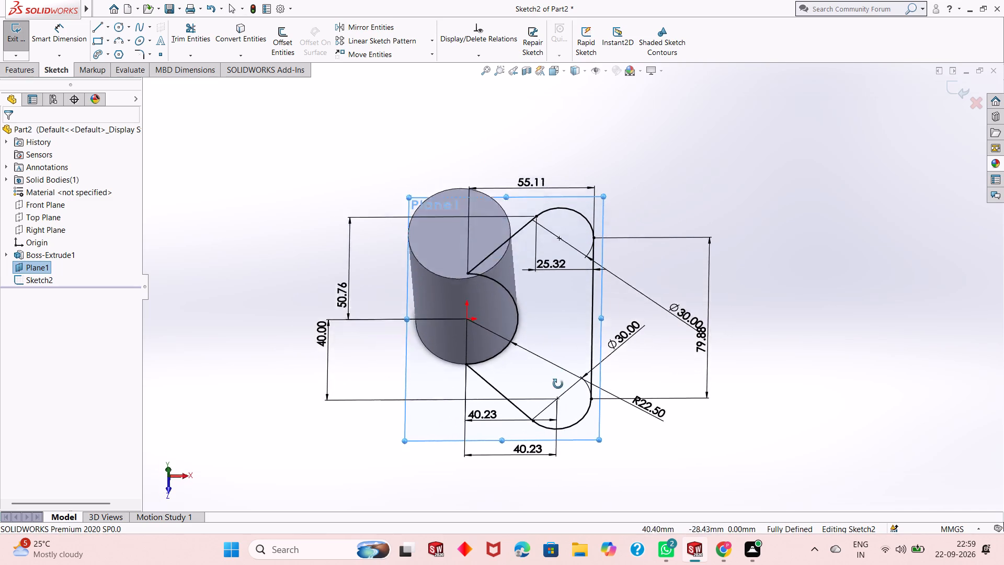
pyautogui.moveTo(558, 384); pyautogui.dragTo(558, 457, button='middle')
pyautogui.scroll(-2, 543, 259)
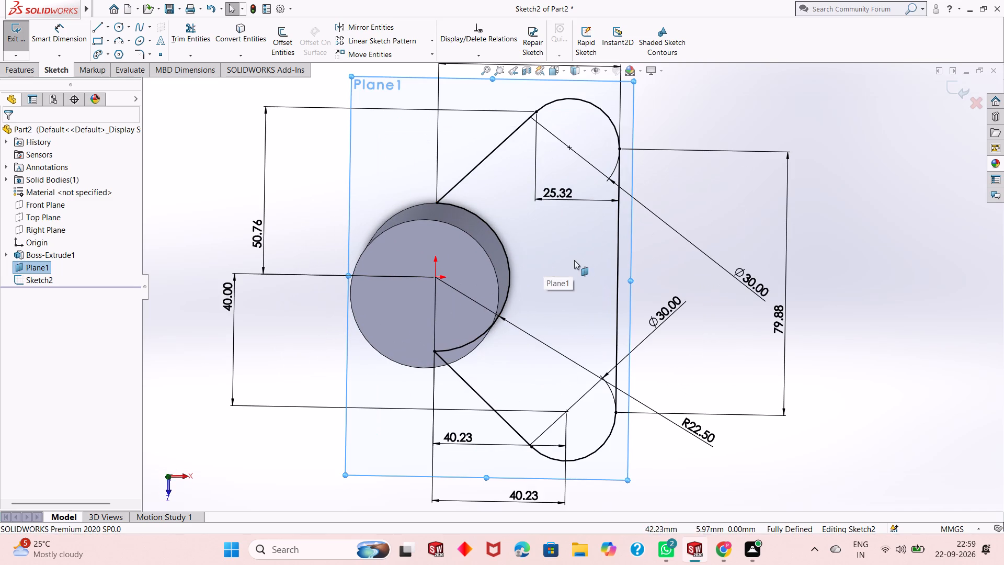
pyautogui.scroll(-2, 567, 263)
pyautogui.scroll(2, 567, 263)
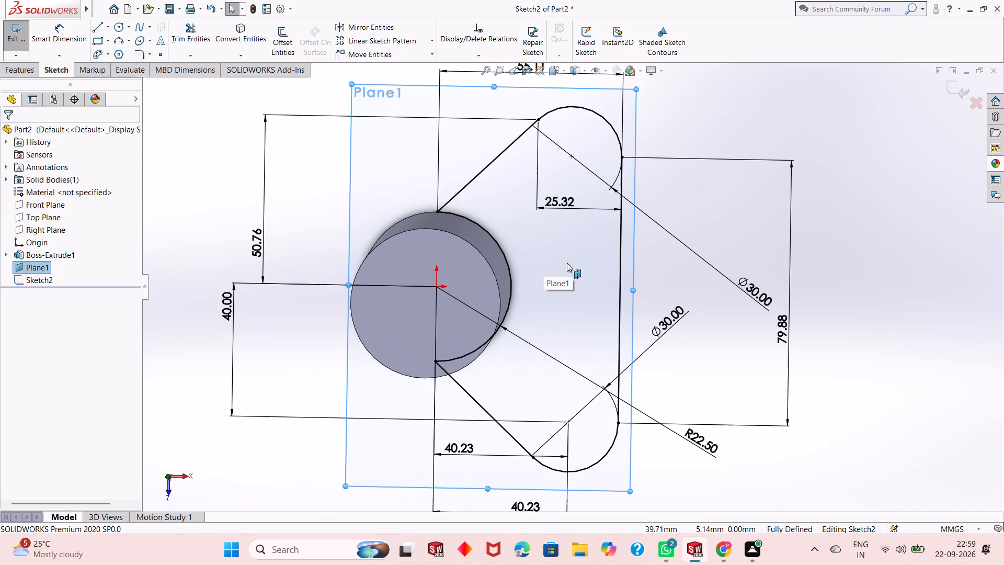
pyautogui.scroll(1, 567, 263)
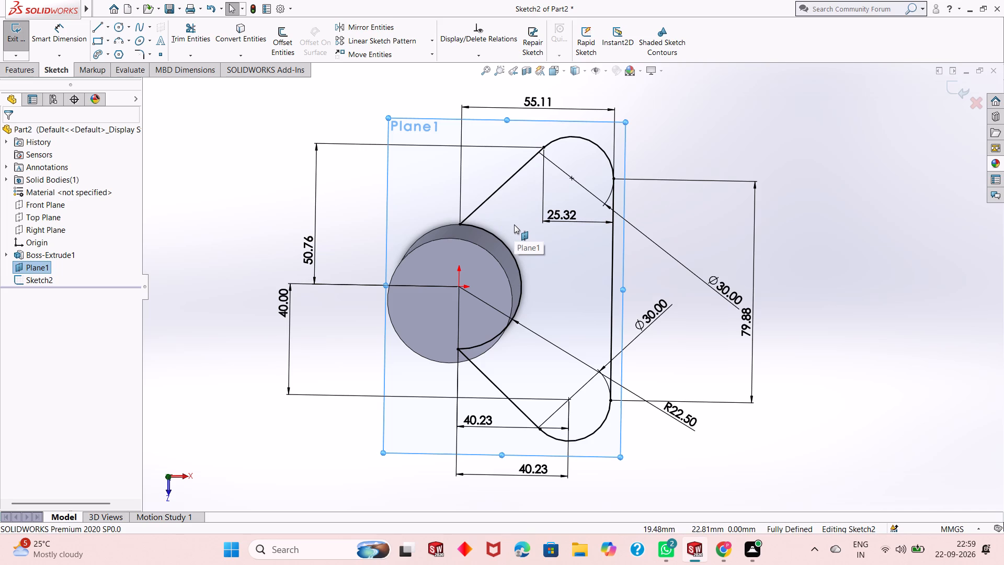
pyautogui.hotkey('ctrl', '8')
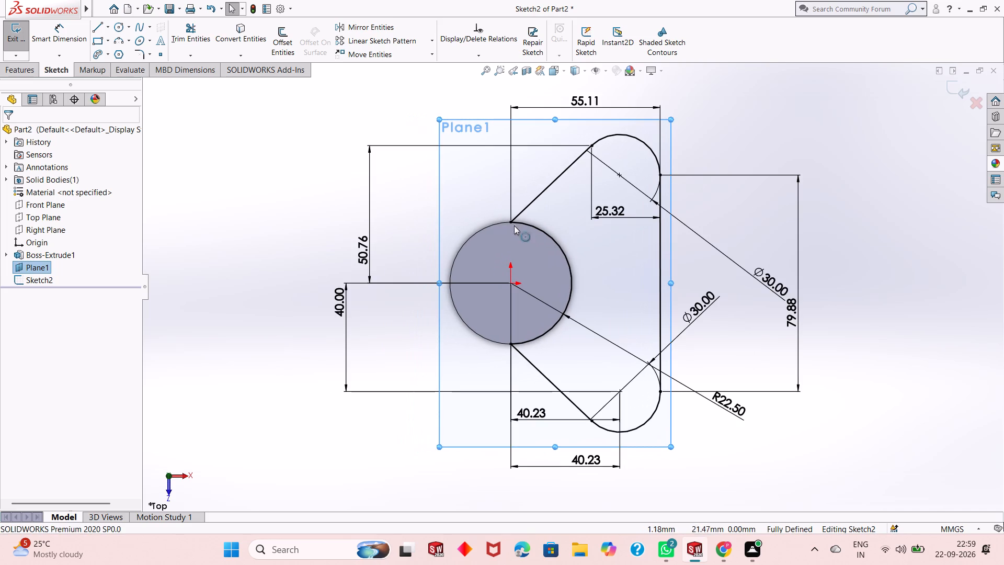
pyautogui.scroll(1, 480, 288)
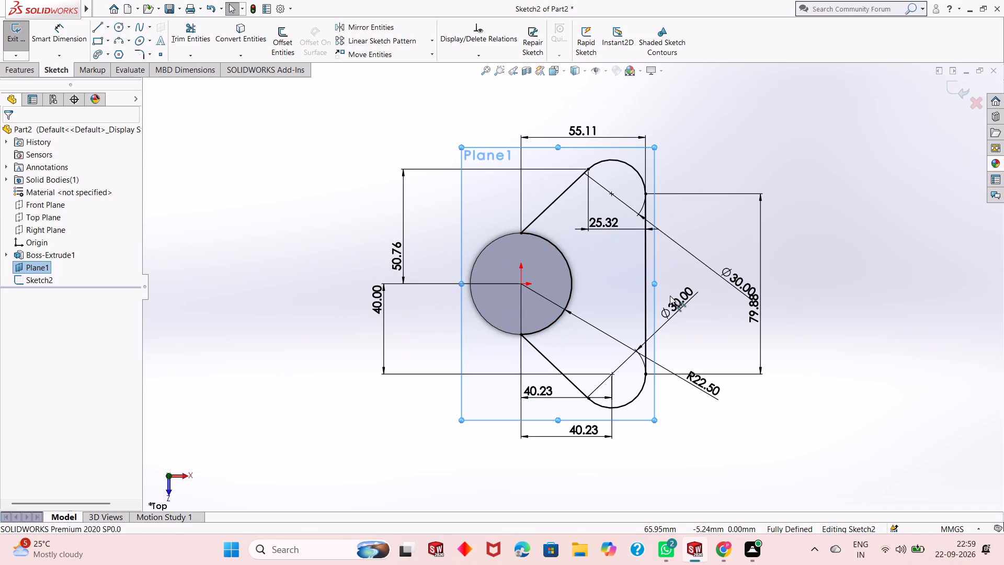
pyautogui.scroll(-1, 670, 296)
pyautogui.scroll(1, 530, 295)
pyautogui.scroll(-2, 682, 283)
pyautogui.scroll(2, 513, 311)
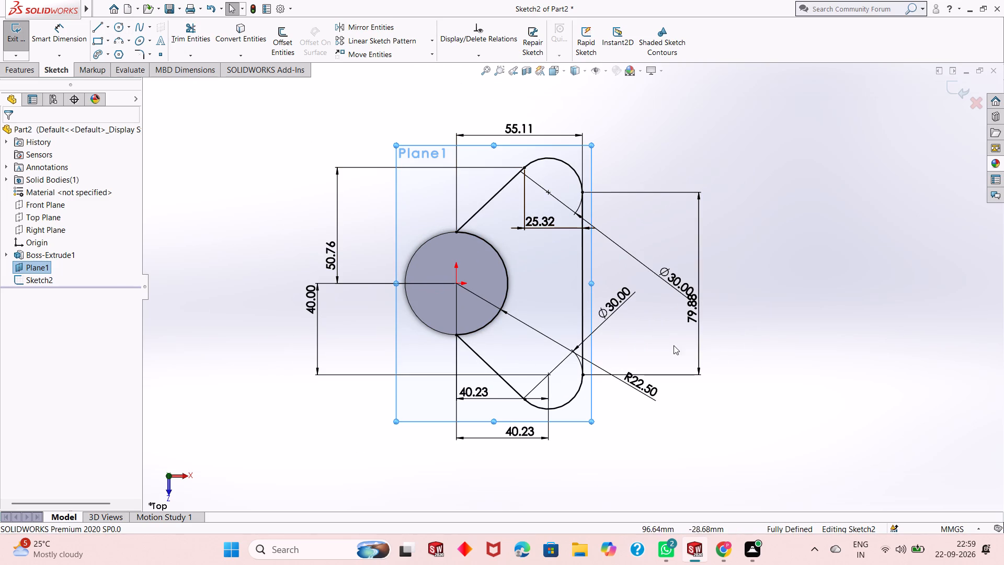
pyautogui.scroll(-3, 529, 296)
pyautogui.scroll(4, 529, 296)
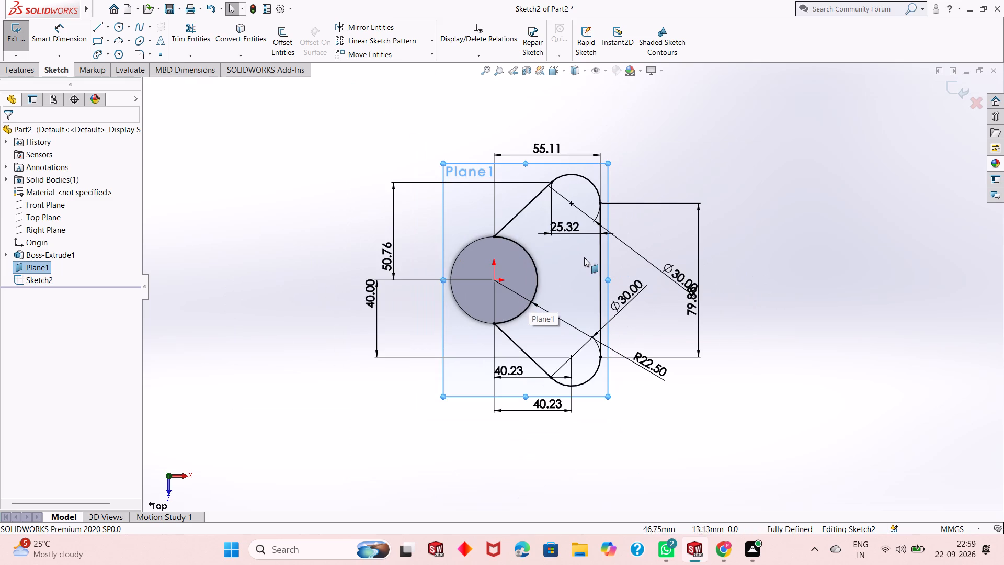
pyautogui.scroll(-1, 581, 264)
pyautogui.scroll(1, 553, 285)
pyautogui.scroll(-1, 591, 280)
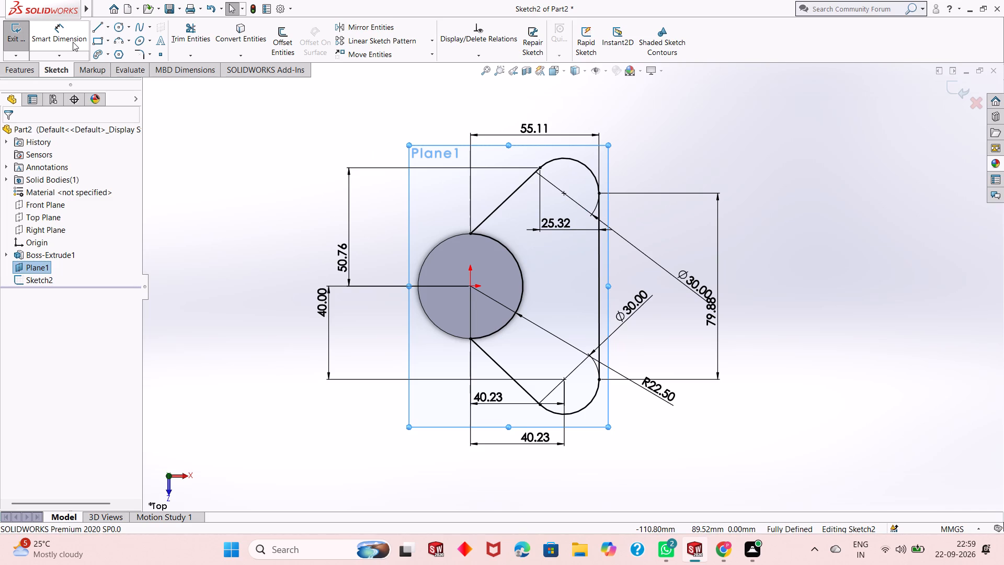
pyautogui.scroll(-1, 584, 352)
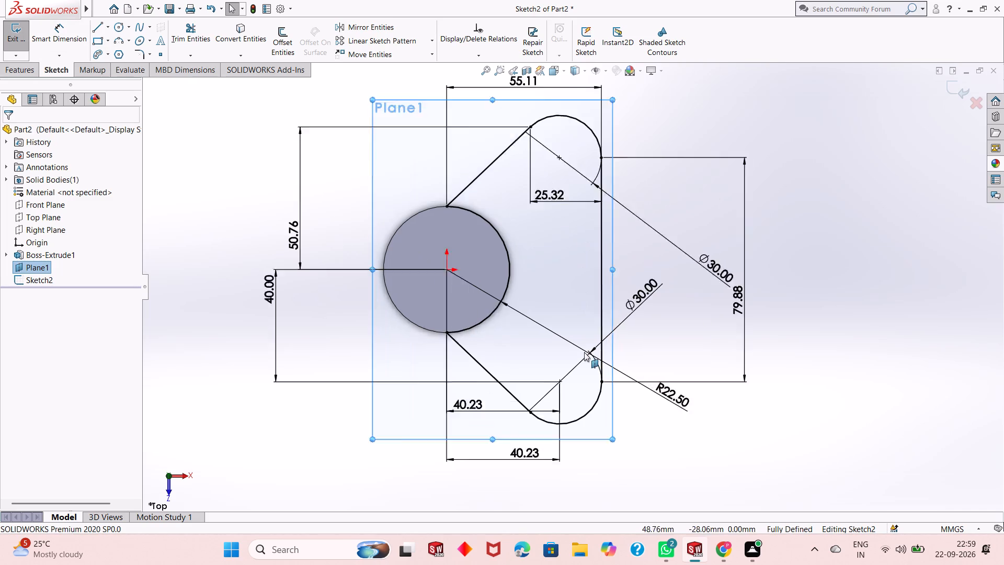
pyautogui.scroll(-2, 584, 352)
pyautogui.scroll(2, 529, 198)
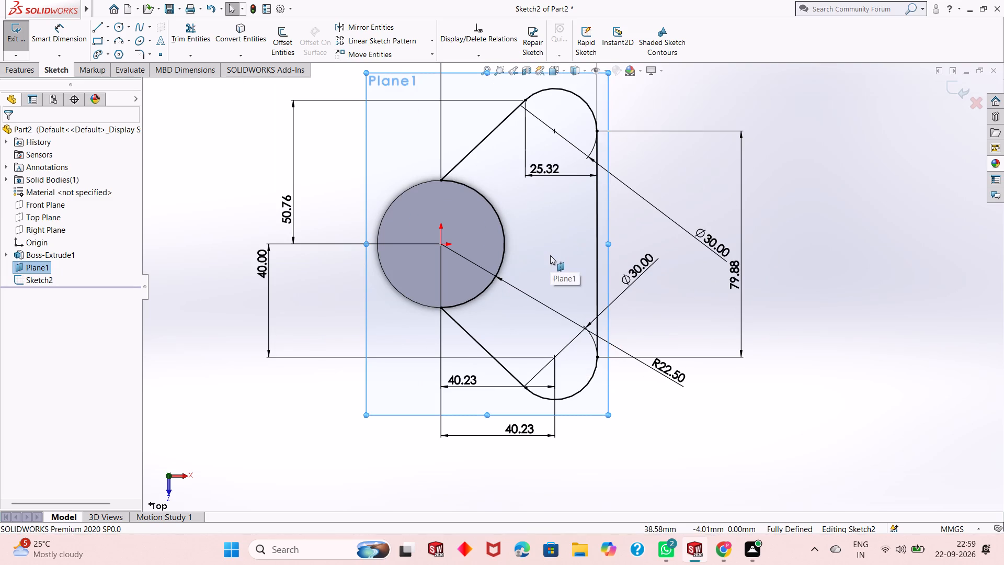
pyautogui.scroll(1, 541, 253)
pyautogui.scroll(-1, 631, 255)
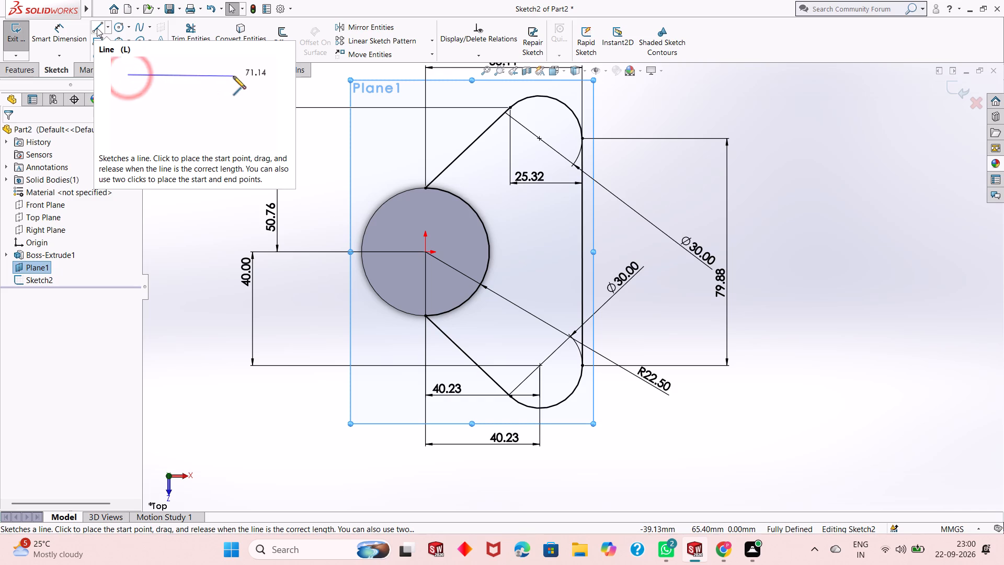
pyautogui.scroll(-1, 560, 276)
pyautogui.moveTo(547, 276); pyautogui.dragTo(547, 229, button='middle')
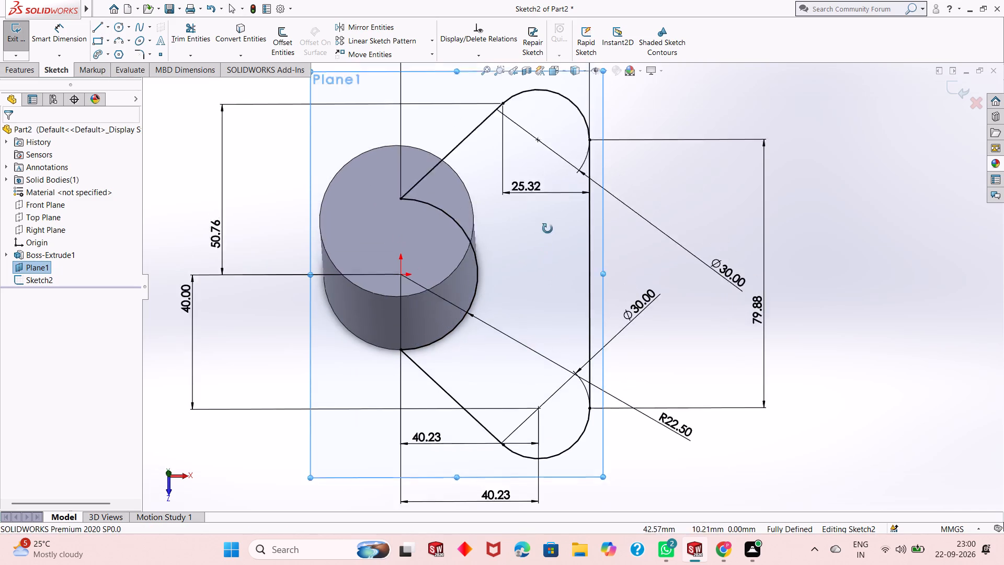
# Examine the dimensioned profile beside the cylinder from oblique angles and squarely from the top.
pyautogui.moveTo(547, 229); pyautogui.dragTo(549, 219, button='middle')
pyautogui.scroll(4, 518, 257)
pyautogui.moveTo(521, 261); pyautogui.dragTo(527, 312, button='middle')
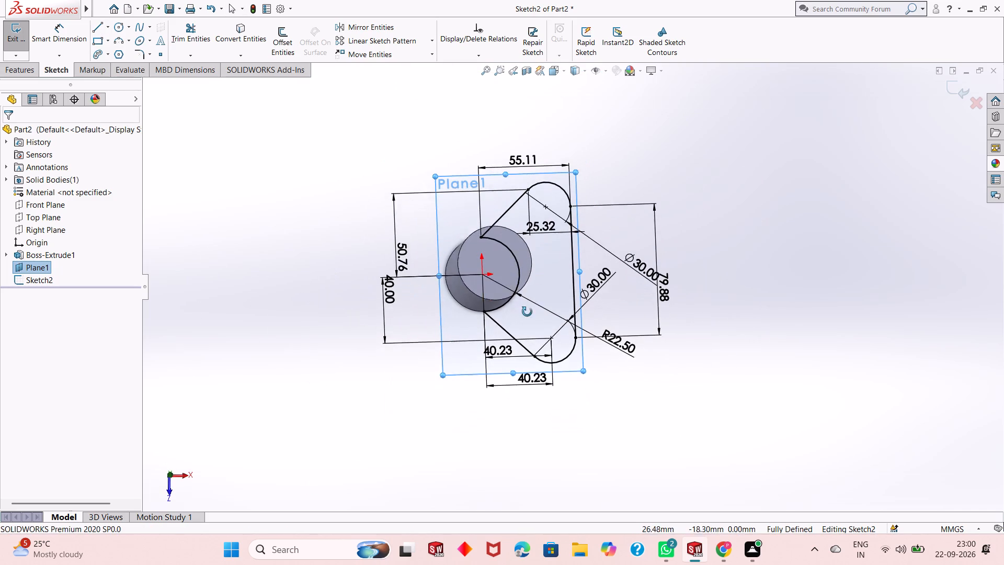
pyautogui.moveTo(527, 312); pyautogui.dragTo(515, 331, button='middle')
pyautogui.scroll(-2, 594, 256)
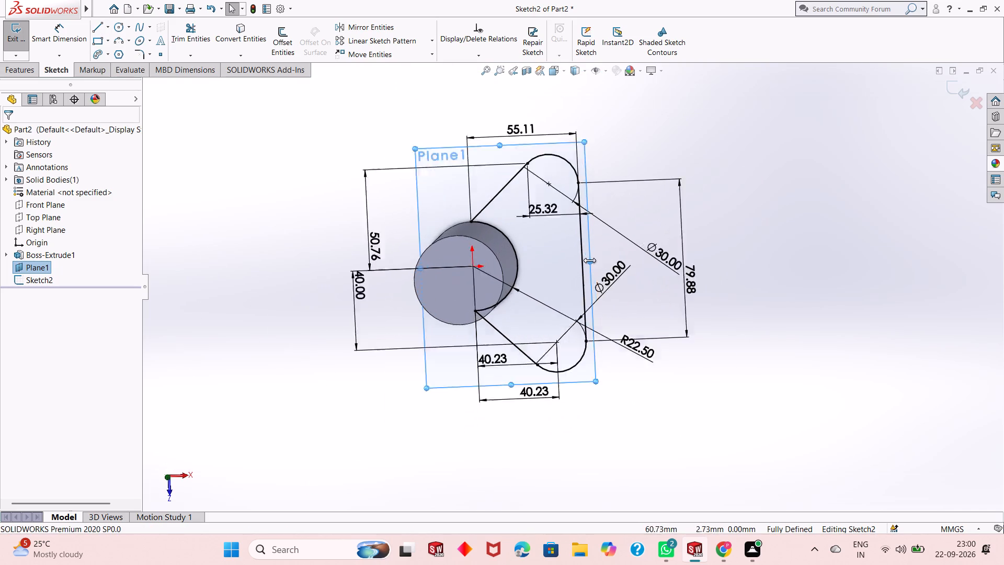
pyautogui.scroll(-2, 589, 260)
pyautogui.middleClick(528, 266)
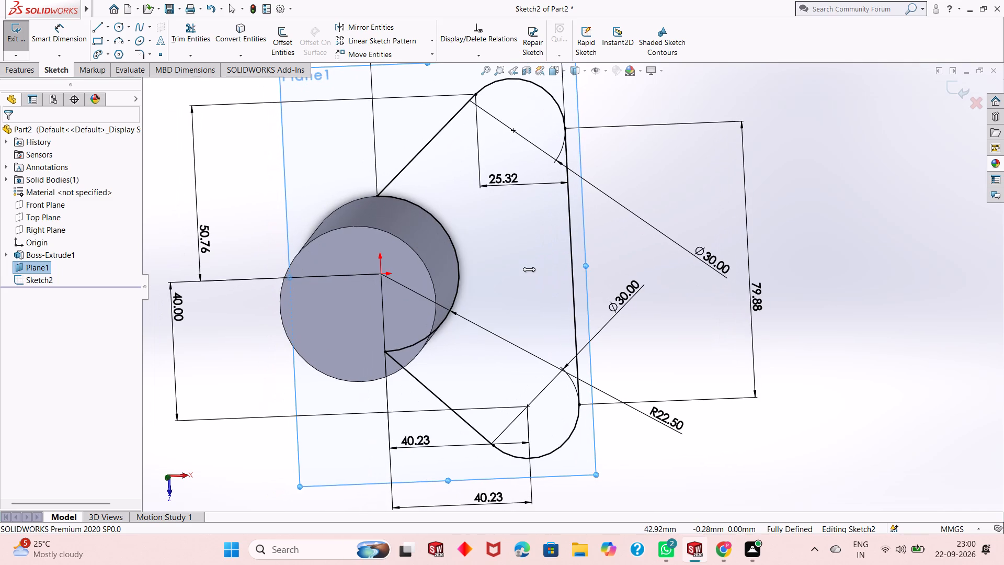
pyautogui.hotkey('ctrl', '8')
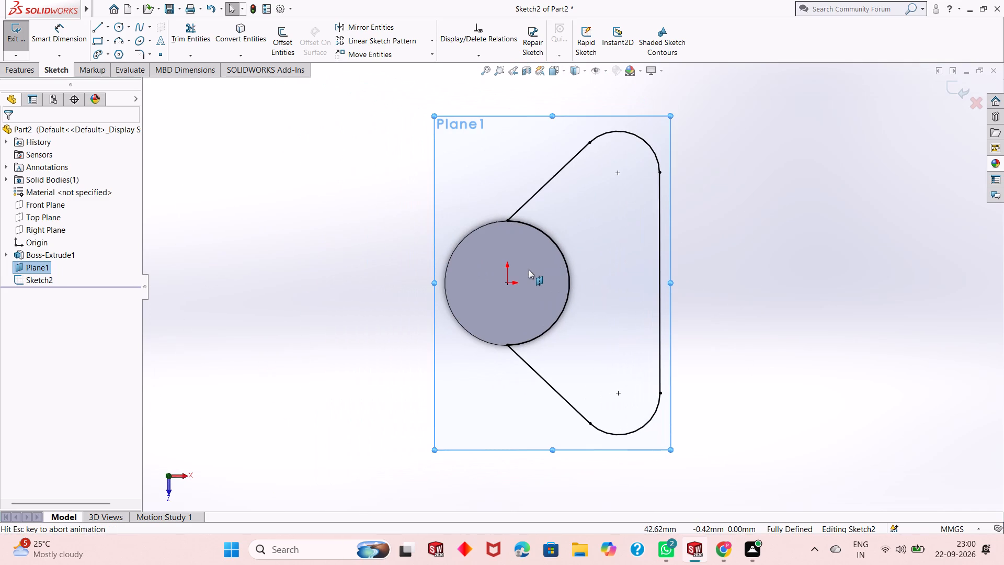
pyautogui.press('Escape')
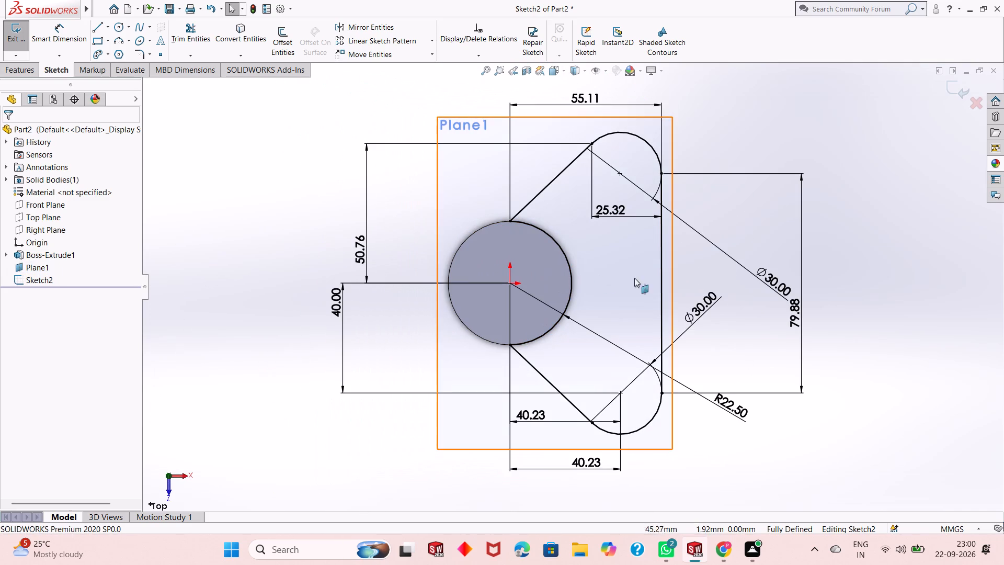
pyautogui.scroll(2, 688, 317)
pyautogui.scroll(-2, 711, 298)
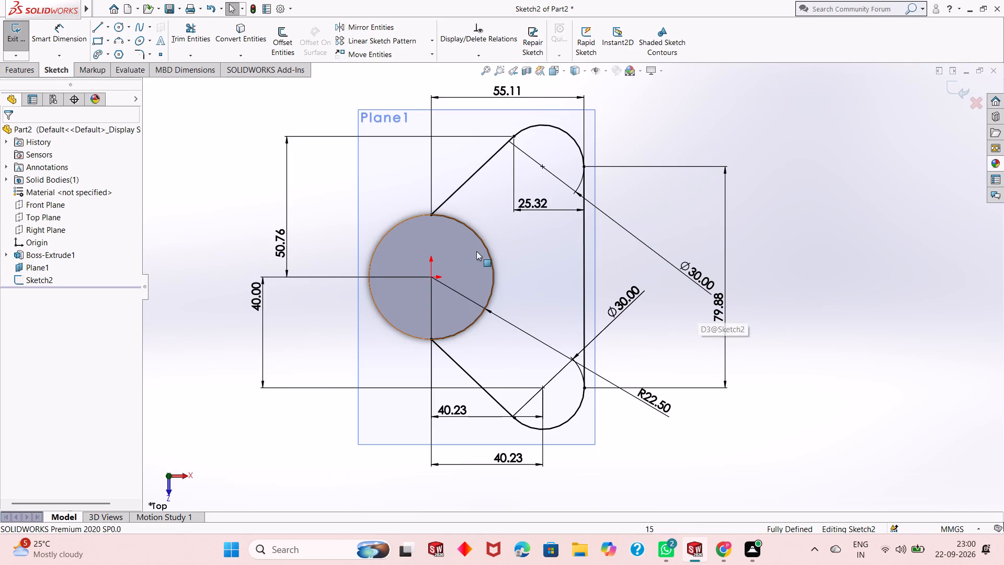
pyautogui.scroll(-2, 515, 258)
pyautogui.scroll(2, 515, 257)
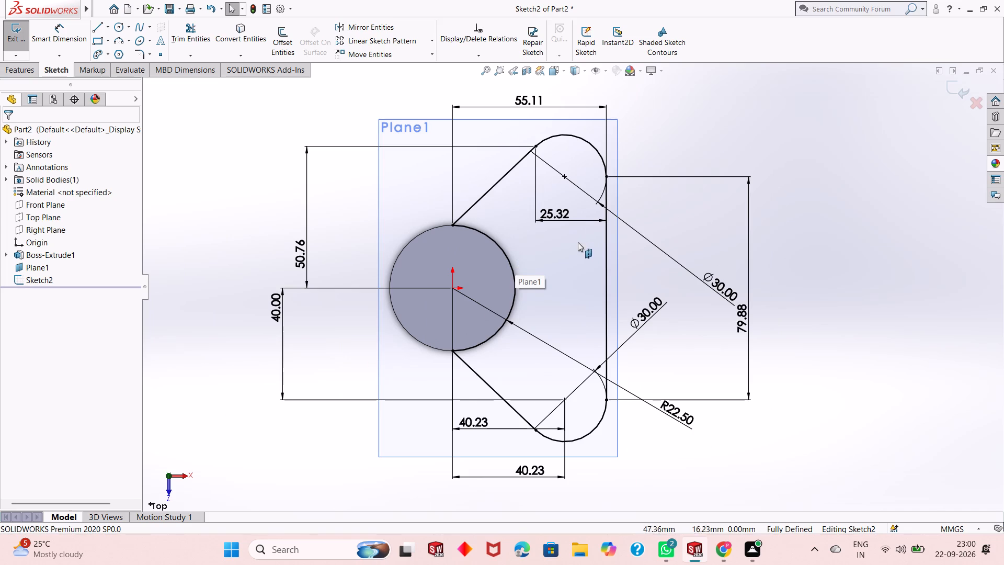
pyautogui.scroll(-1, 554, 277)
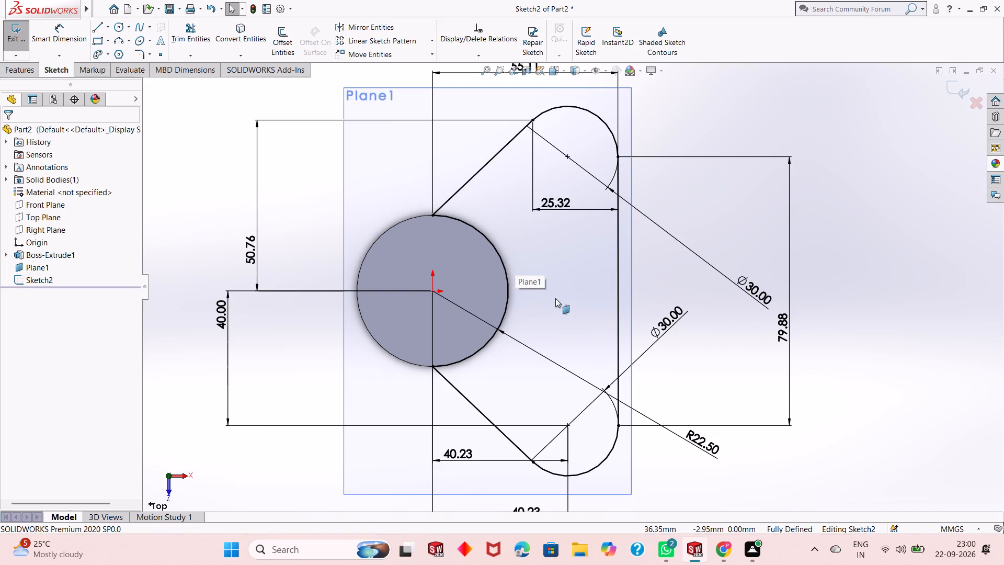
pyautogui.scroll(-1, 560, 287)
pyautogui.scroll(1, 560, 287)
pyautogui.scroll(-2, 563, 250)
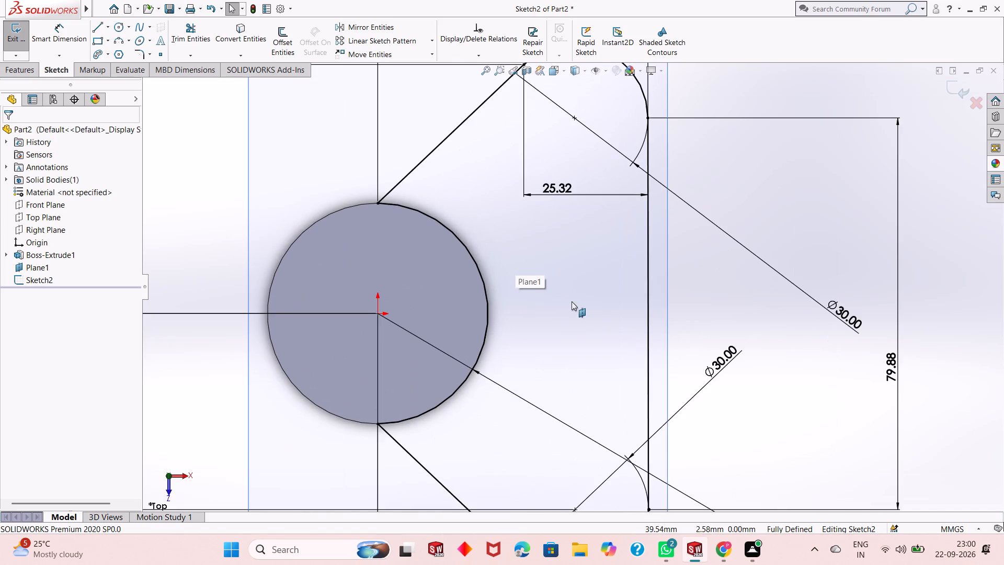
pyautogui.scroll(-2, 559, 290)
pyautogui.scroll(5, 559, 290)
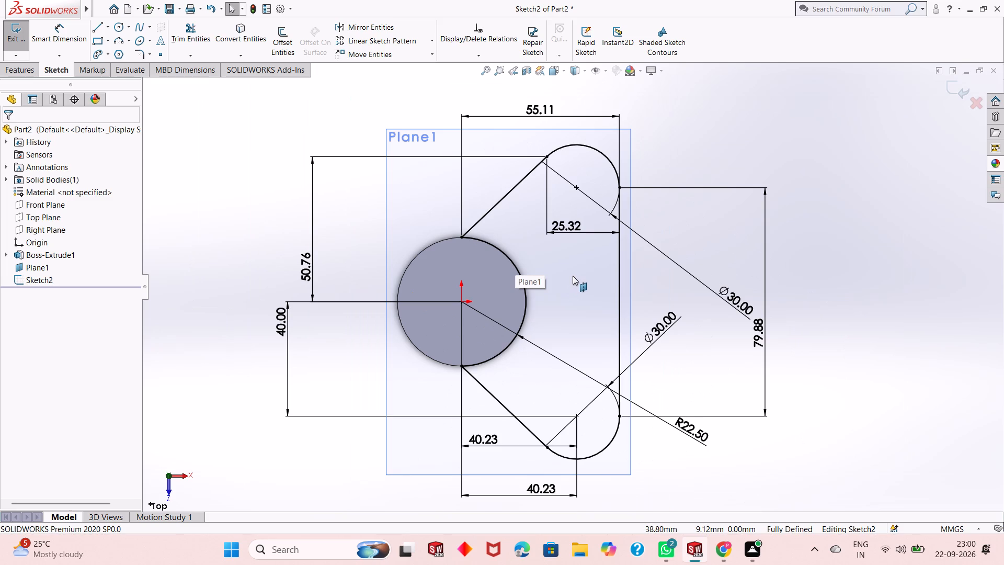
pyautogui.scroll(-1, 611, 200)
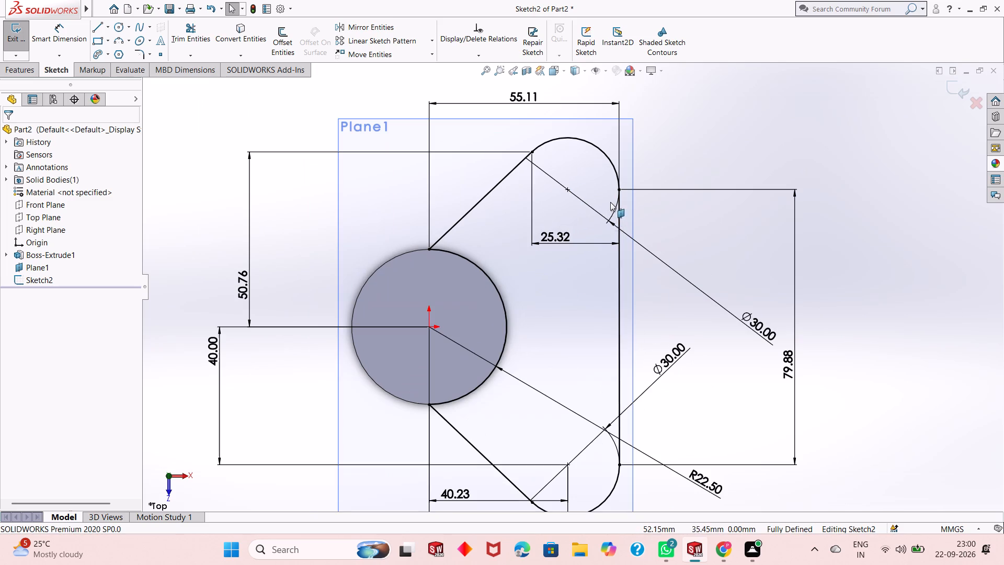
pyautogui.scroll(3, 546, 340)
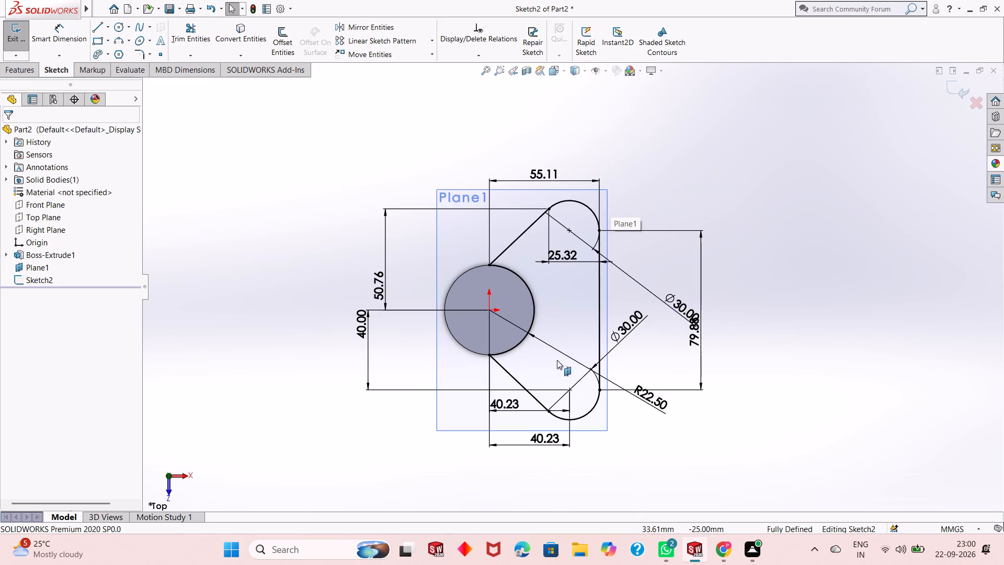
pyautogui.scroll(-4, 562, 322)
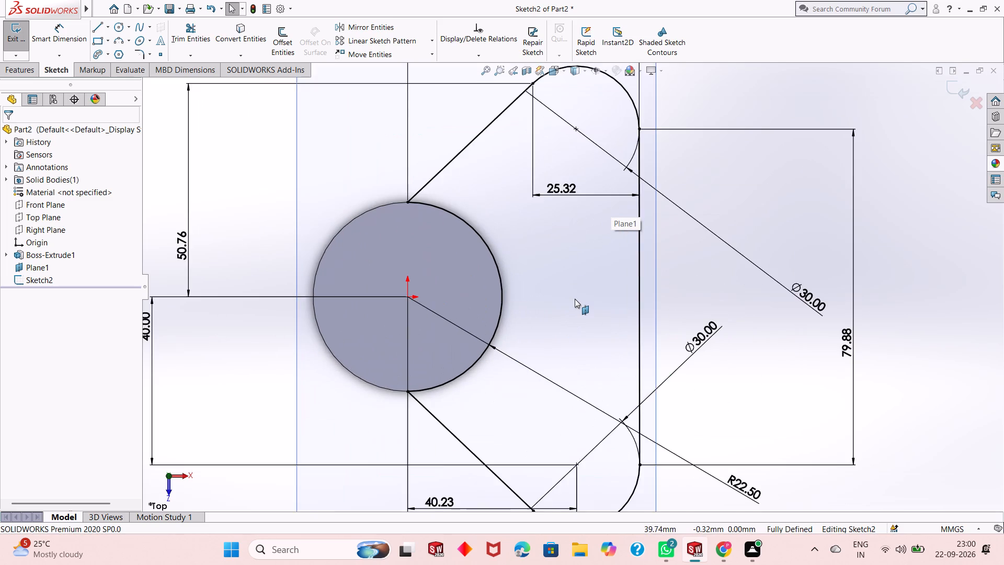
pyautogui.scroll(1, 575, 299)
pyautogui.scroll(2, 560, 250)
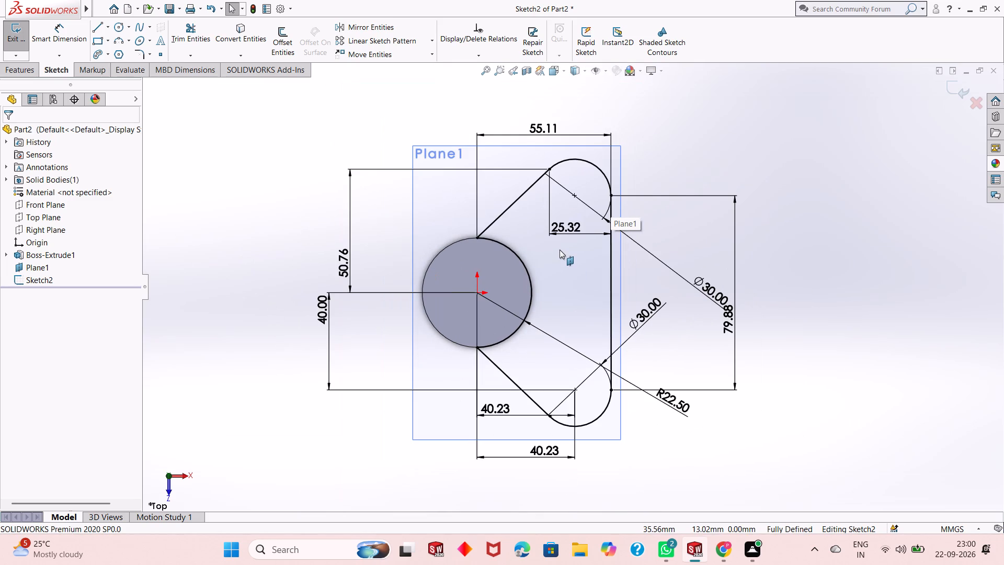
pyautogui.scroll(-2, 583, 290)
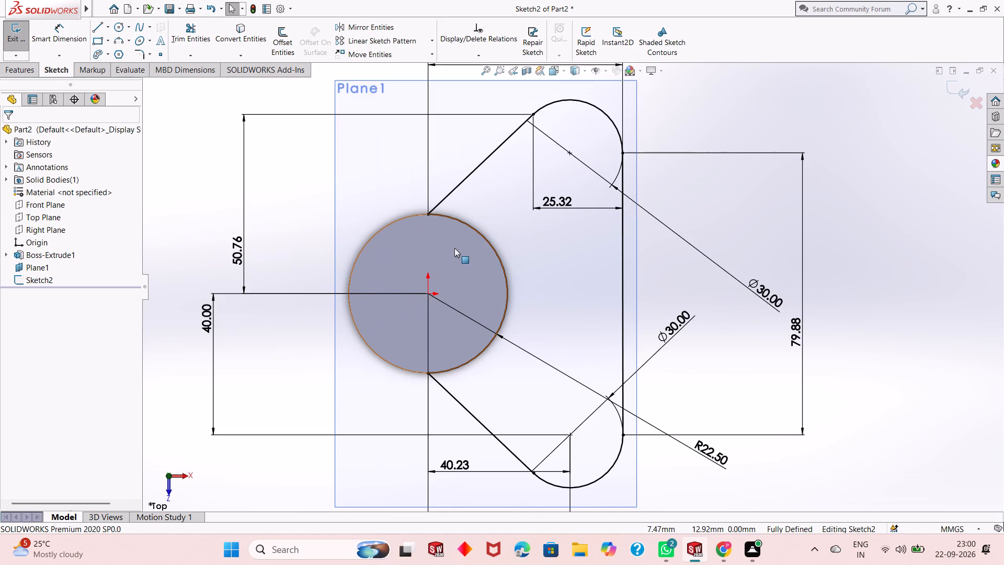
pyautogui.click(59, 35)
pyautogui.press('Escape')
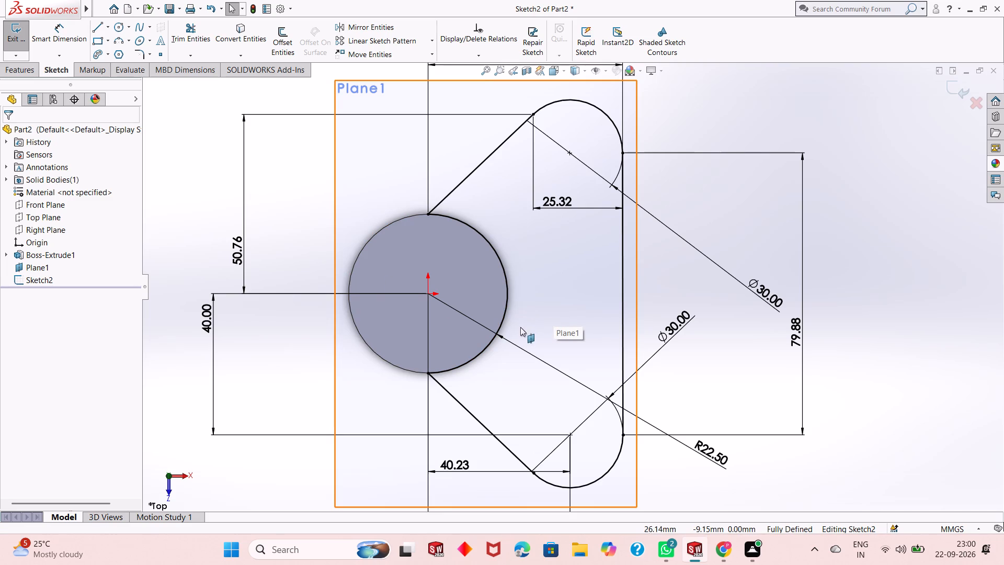
# Examine how the profile on Plane1 meets the cylinder's base, viewing the model from above, below and around its sides.
pyautogui.scroll(3, 526, 328)
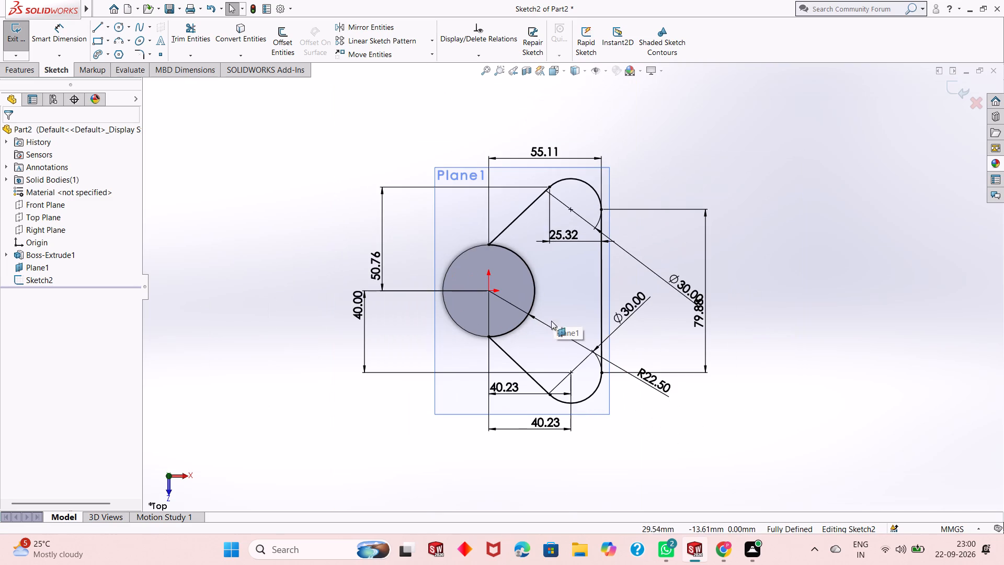
pyautogui.scroll(-2, 591, 330)
pyautogui.scroll(1, 566, 321)
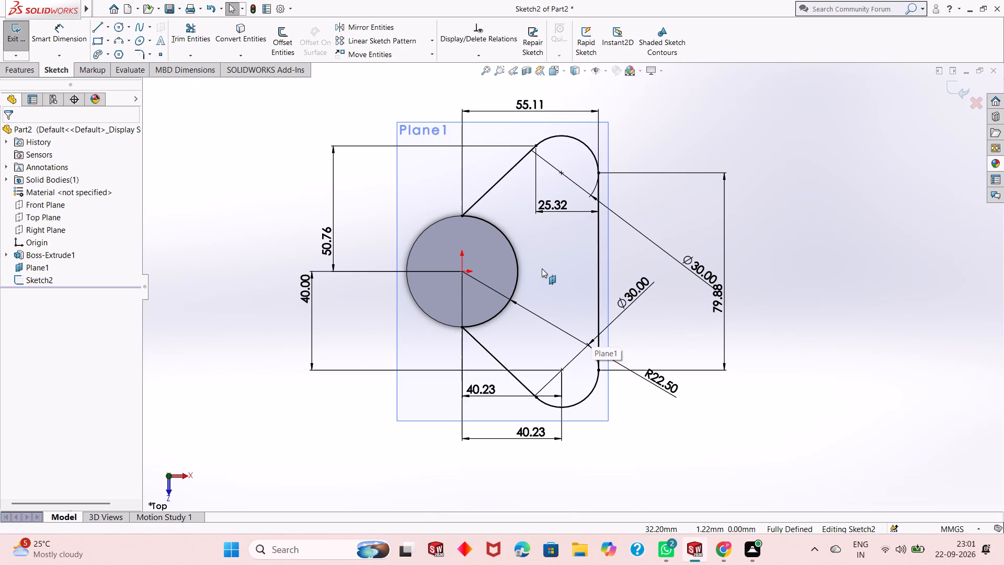
pyautogui.moveTo(549, 338); pyautogui.dragTo(550, 266, button='middle')
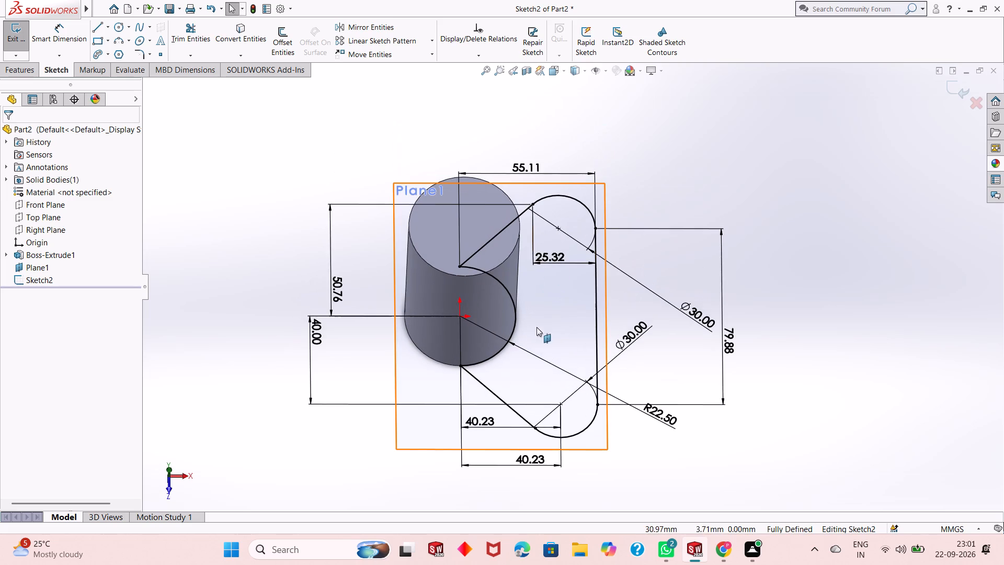
pyautogui.moveTo(539, 343); pyautogui.dragTo(539, 278, button='middle')
pyautogui.scroll(-1, 533, 325)
pyautogui.moveTo(533, 340); pyautogui.dragTo(515, 332, button='middle')
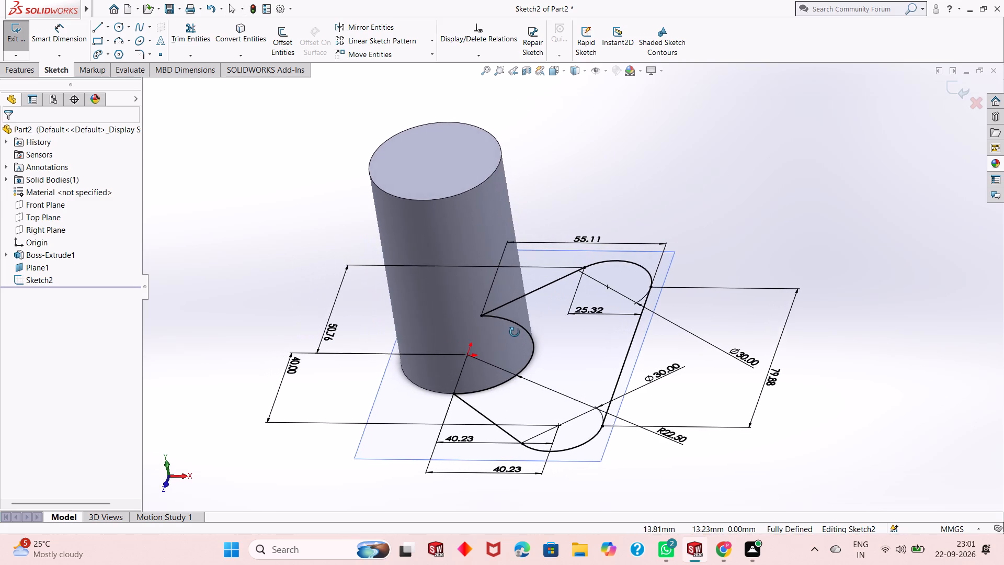
pyautogui.moveTo(515, 332); pyautogui.dragTo(349, 340, button='middle')
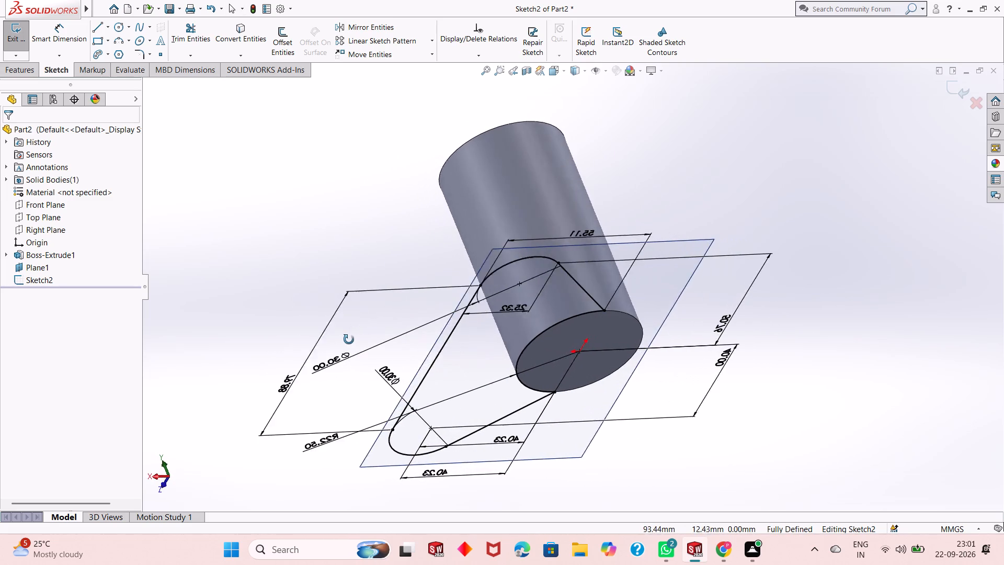
pyautogui.moveTo(349, 340); pyautogui.dragTo(550, 280, button='middle')
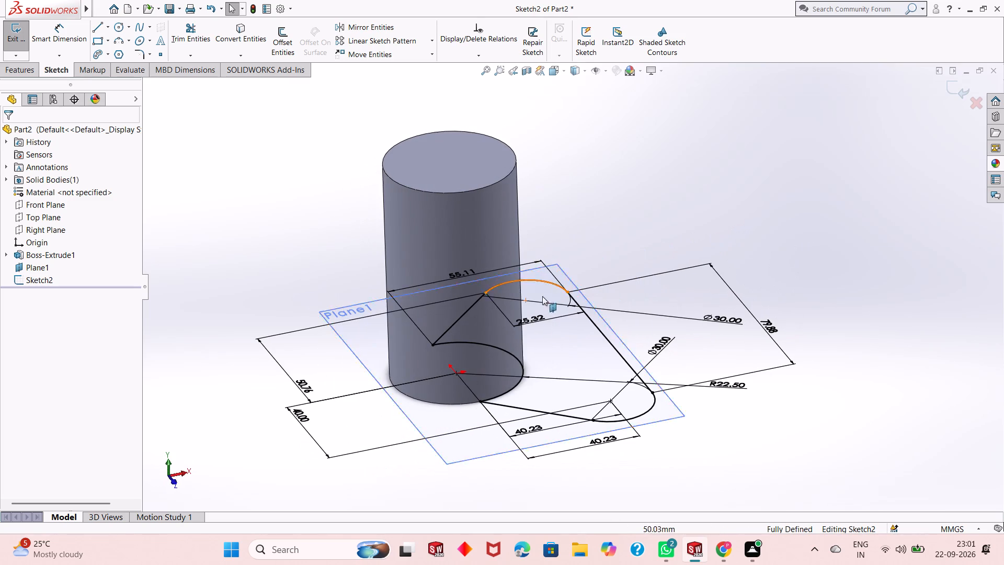
pyautogui.moveTo(527, 390); pyautogui.dragTo(521, 270, button='middle')
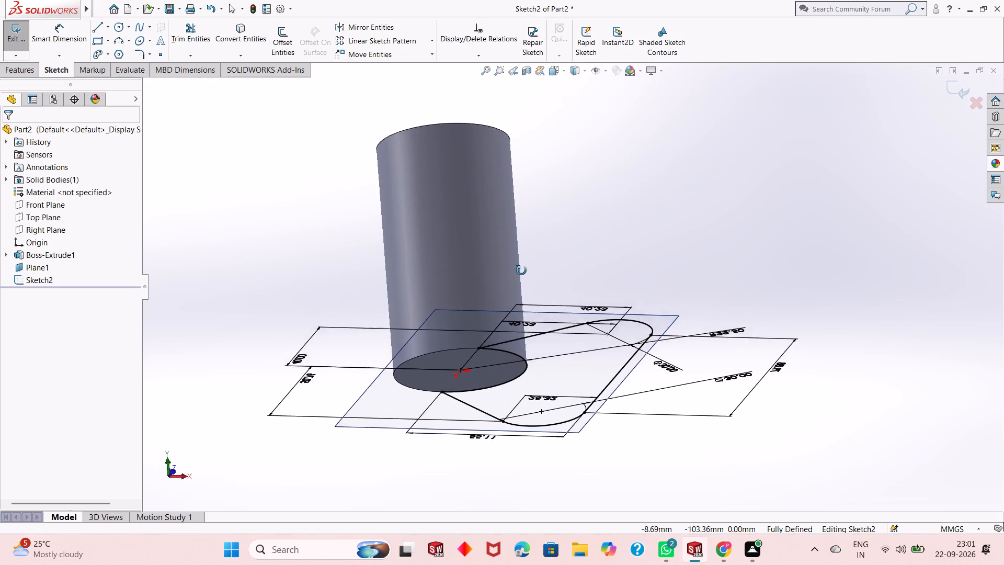
pyautogui.moveTo(521, 270); pyautogui.dragTo(503, 434, button='middle')
pyautogui.moveTo(577, 294); pyautogui.dragTo(584, 341, button='middle')
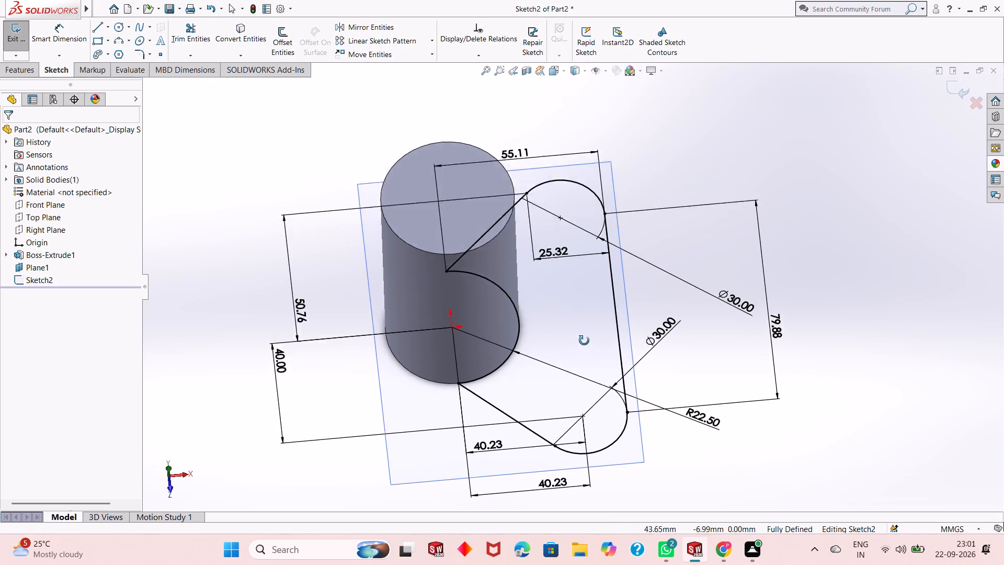
pyautogui.moveTo(584, 341); pyautogui.dragTo(585, 362, button='middle')
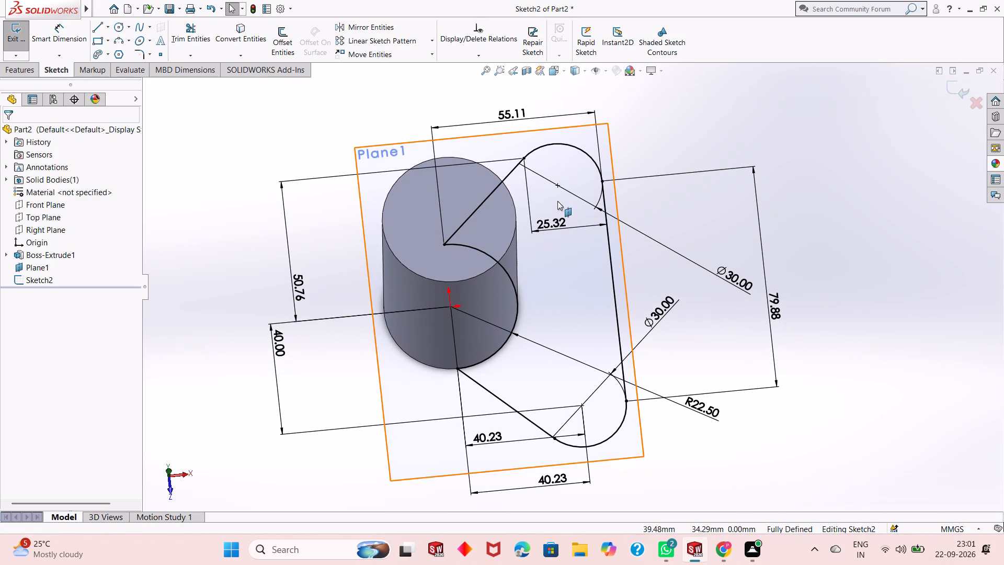
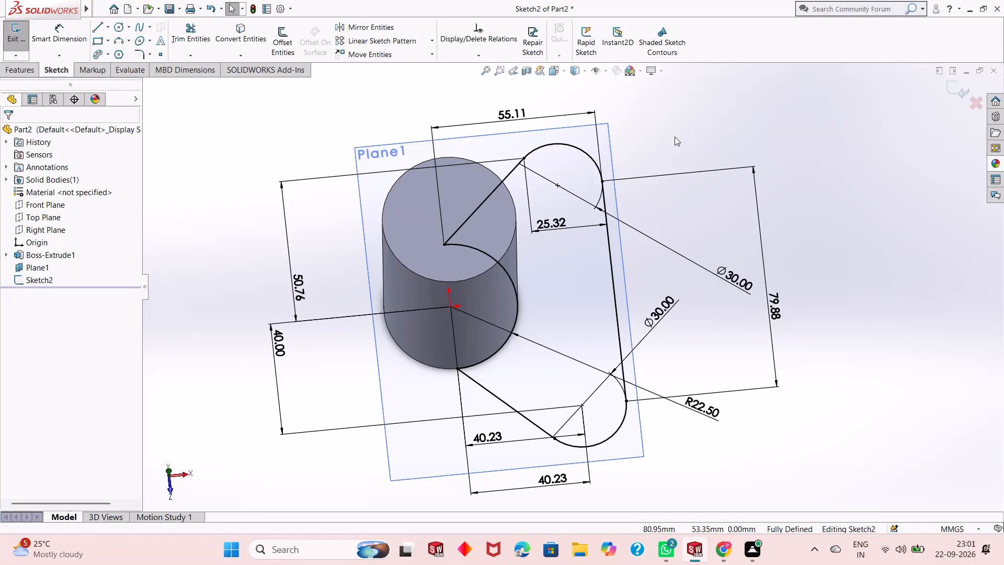
# Extrude the closed rounded-corner profile region 20 mm blind from the sketch plane, merged with the cylinder.
pyautogui.hotkey('ctrl', '8')
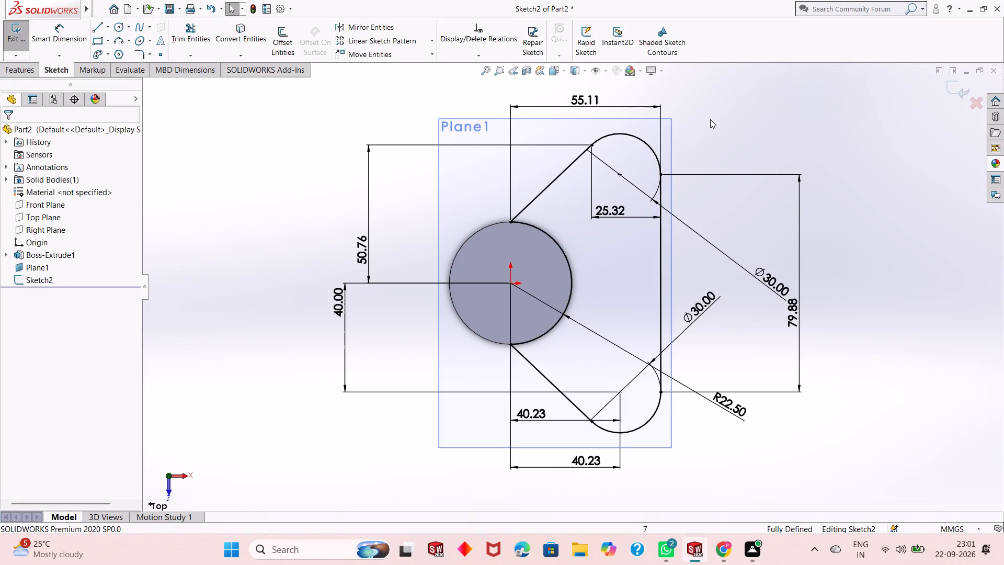
pyautogui.click(21, 71)
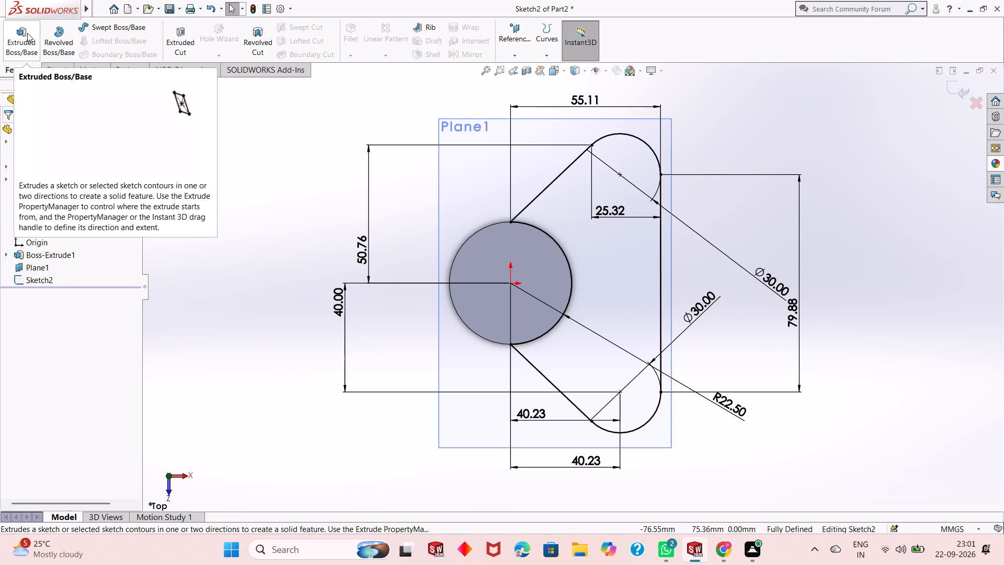
pyautogui.click(27, 33)
pyautogui.moveTo(641, 365); pyautogui.dragTo(639, 237, button='middle')
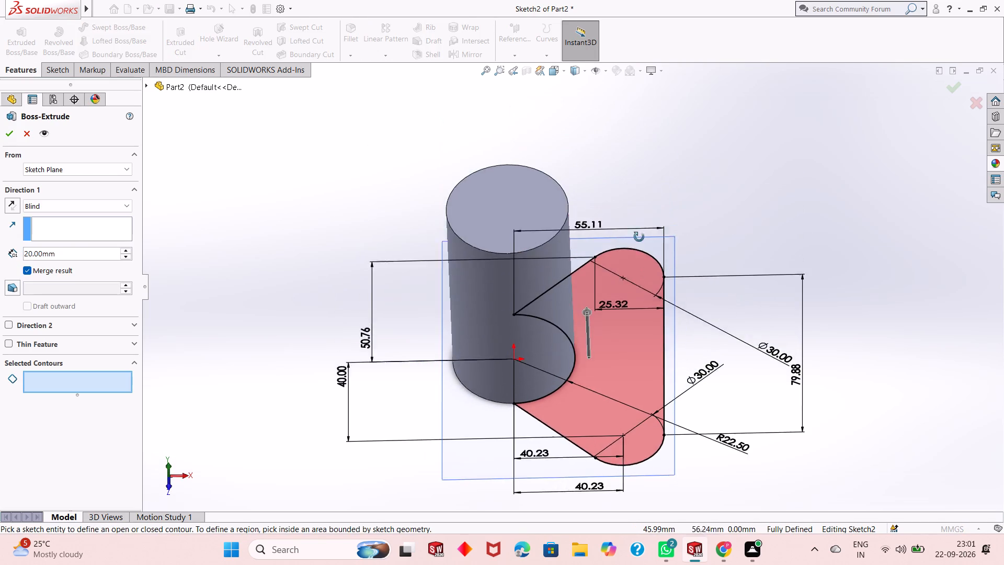
pyautogui.moveTo(639, 237); pyautogui.dragTo(639, 218, button='middle')
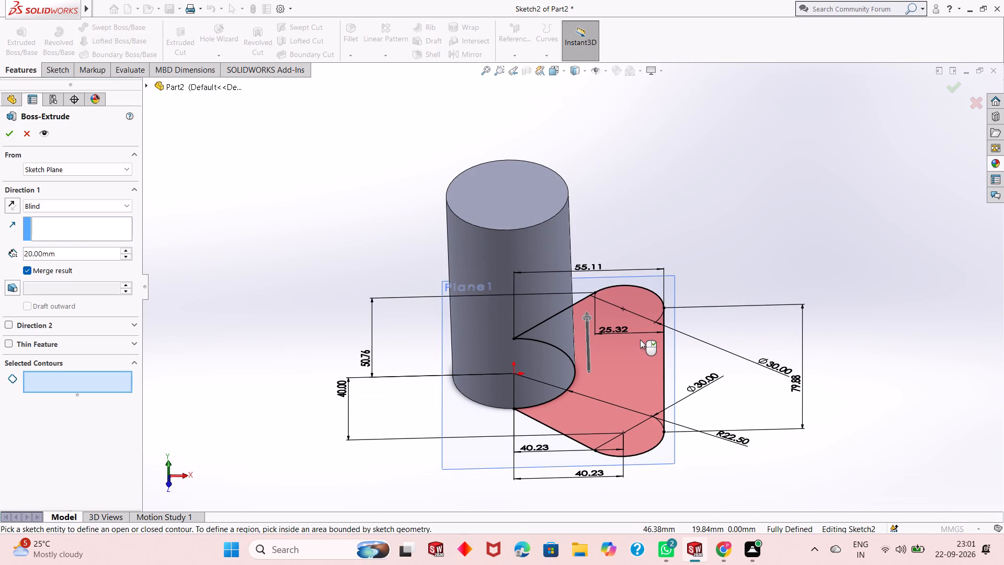
pyautogui.click(640, 340)
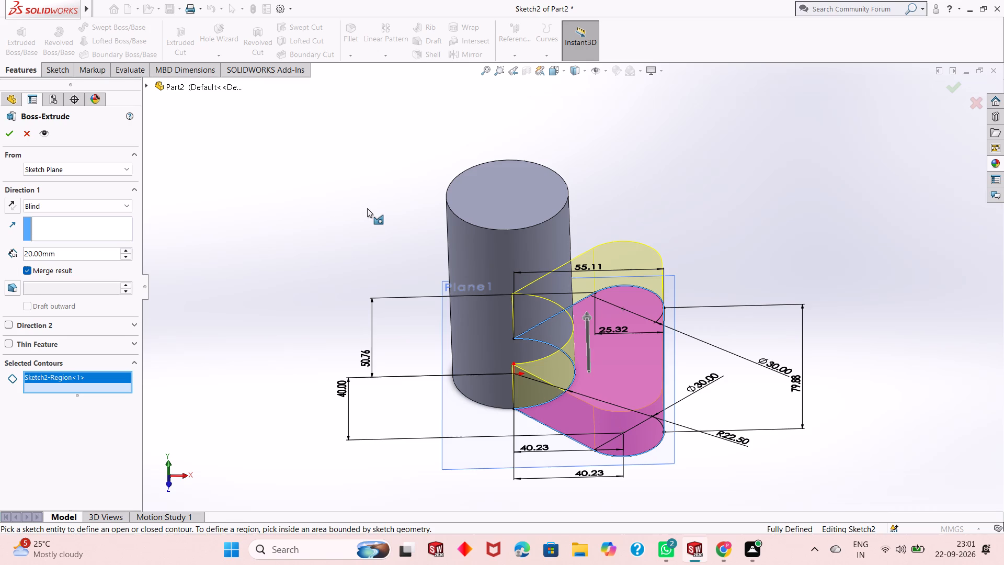
pyautogui.click(13, 137)
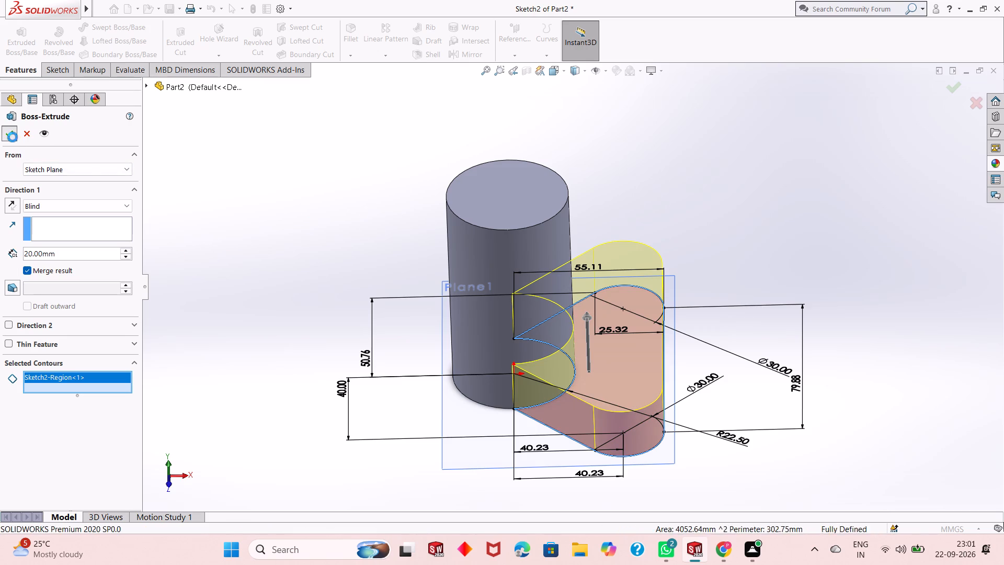
pyautogui.click(385, 246)
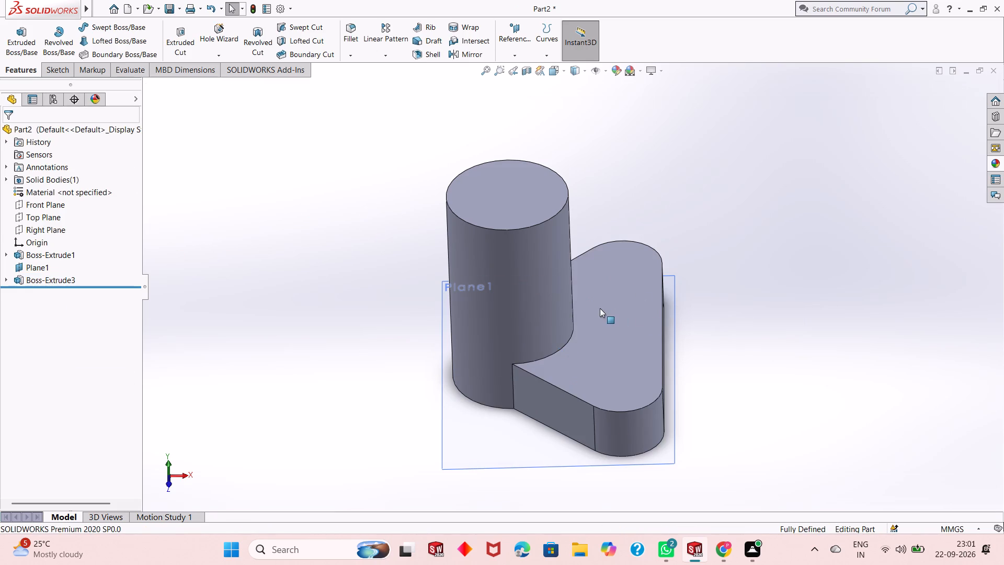
# Examine the extruded flange and how it joins the cylinder from above, the side and oblique angles.
pyautogui.moveTo(596, 308); pyautogui.dragTo(629, 426, button='middle')
pyautogui.moveTo(632, 288); pyautogui.dragTo(605, 256, button='middle')
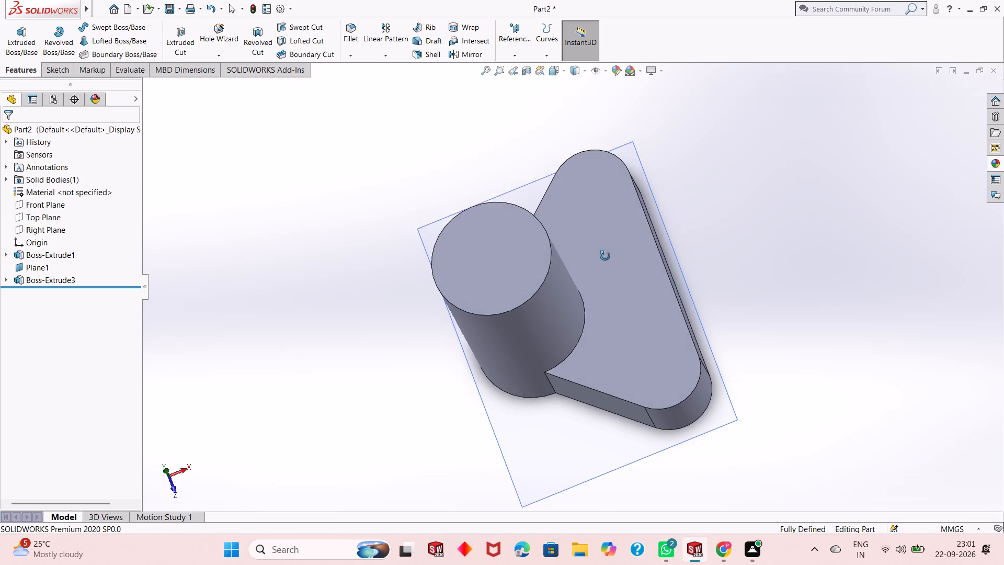
pyautogui.moveTo(605, 256); pyautogui.dragTo(614, 228, button='middle')
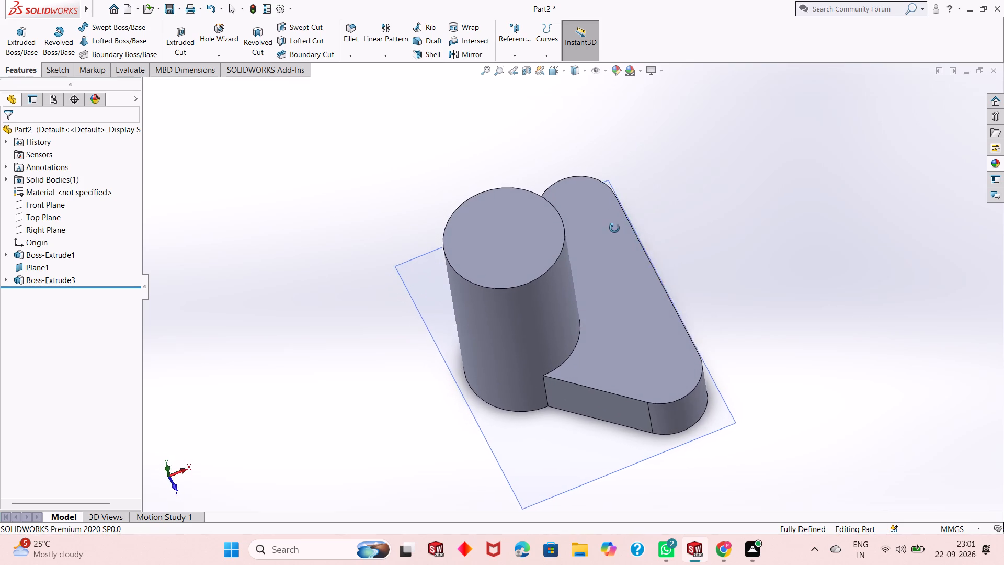
pyautogui.moveTo(614, 228); pyautogui.dragTo(637, 278, button='middle')
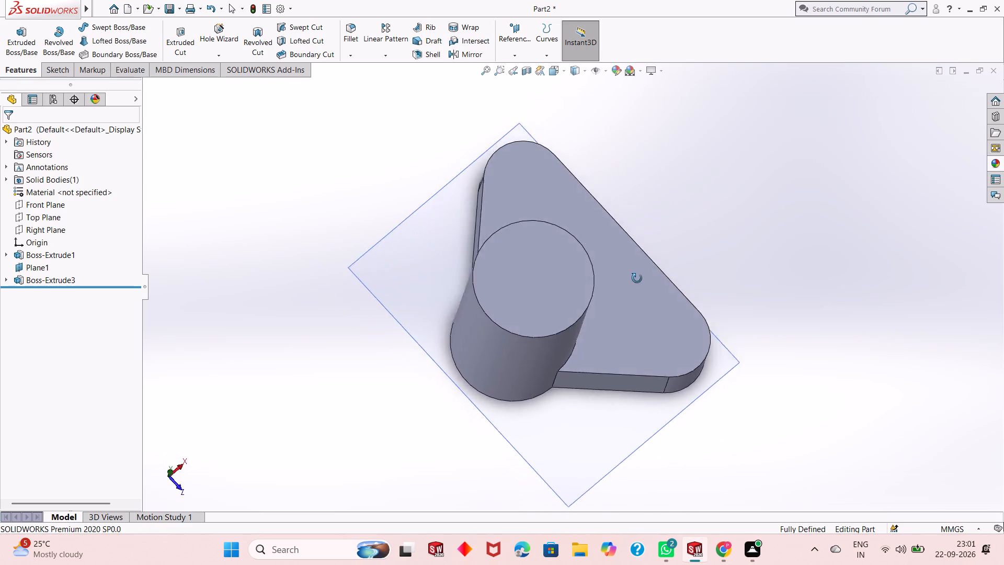
pyautogui.moveTo(637, 278); pyautogui.dragTo(670, 254, button='middle')
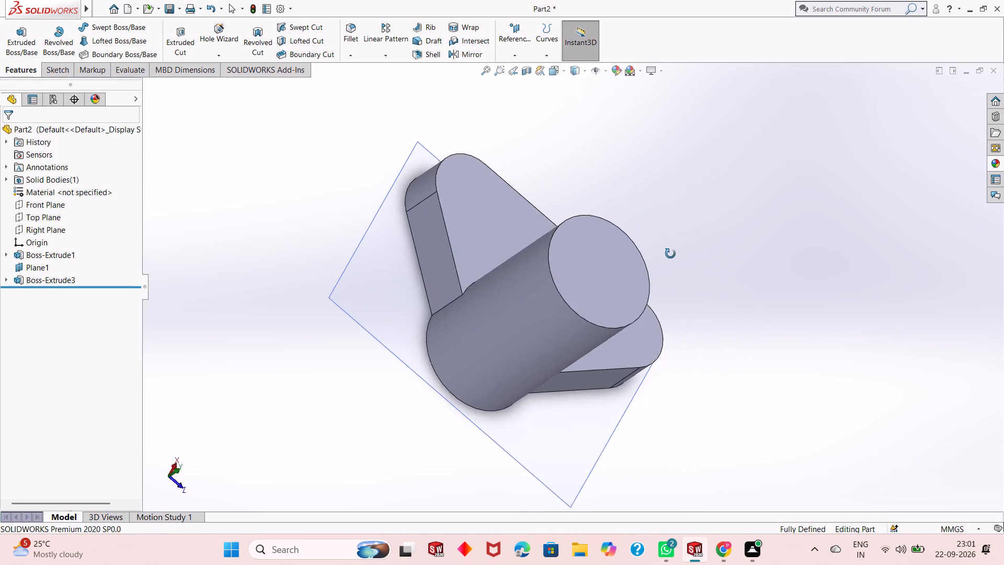
pyautogui.moveTo(670, 254); pyautogui.dragTo(521, 273, button='middle')
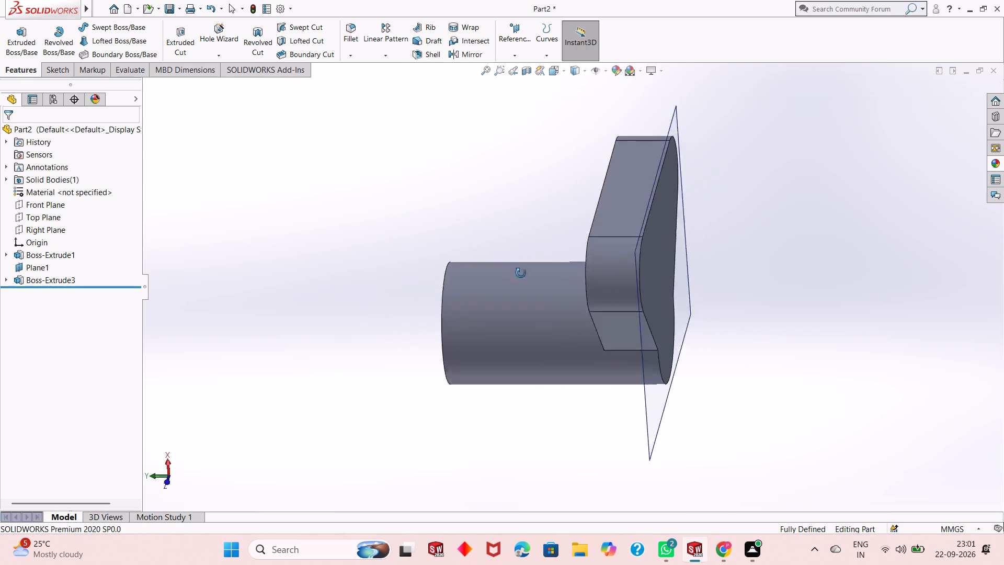
pyautogui.moveTo(521, 273); pyautogui.dragTo(673, 198, button='middle')
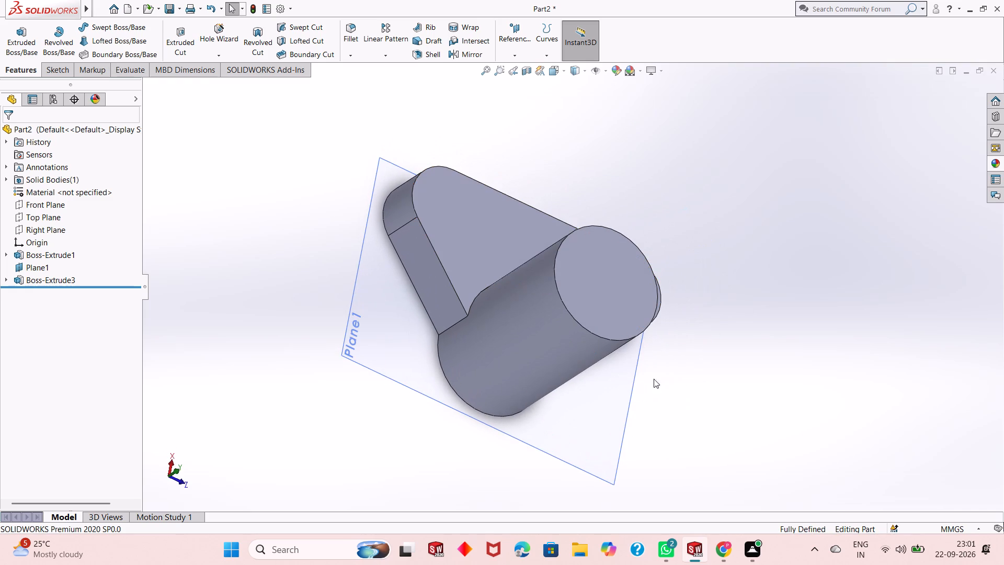
pyautogui.moveTo(654, 403); pyautogui.dragTo(630, 425, button='middle')
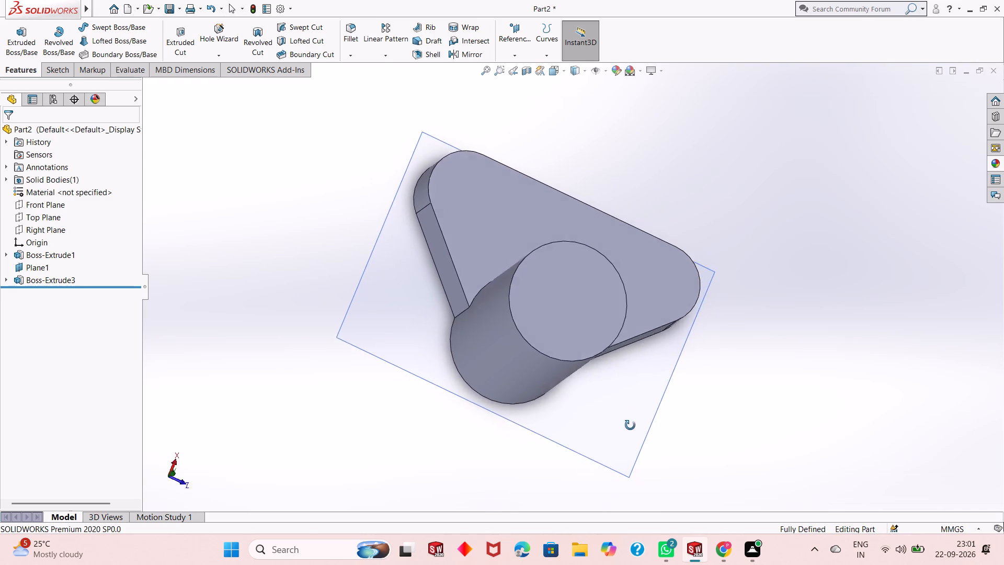
pyautogui.moveTo(630, 425); pyautogui.dragTo(627, 436, button='middle')
# Start a new sketch on the flange's upper face.
pyautogui.scroll(1, 648, 370)
pyautogui.click(650, 268)
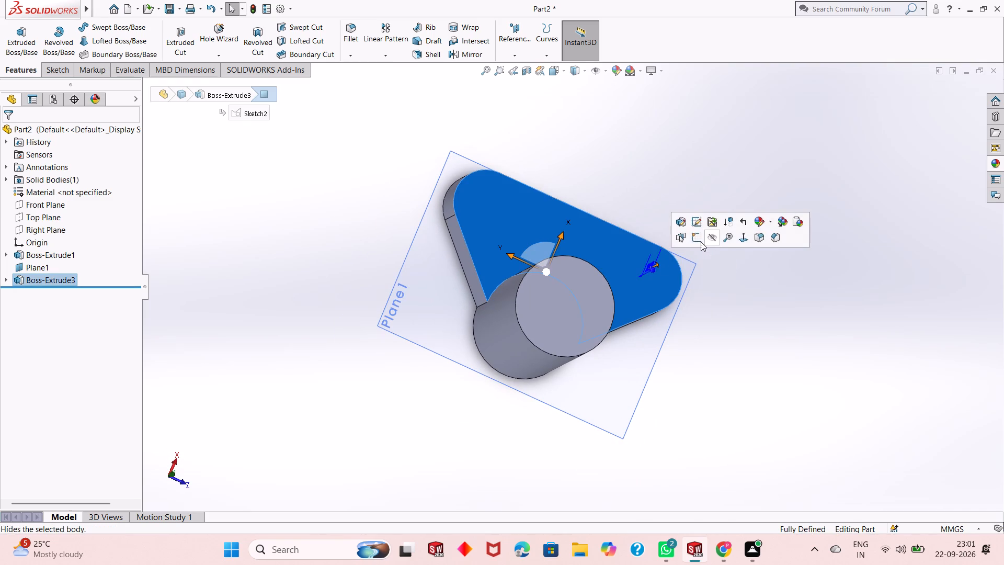
pyautogui.click(700, 242)
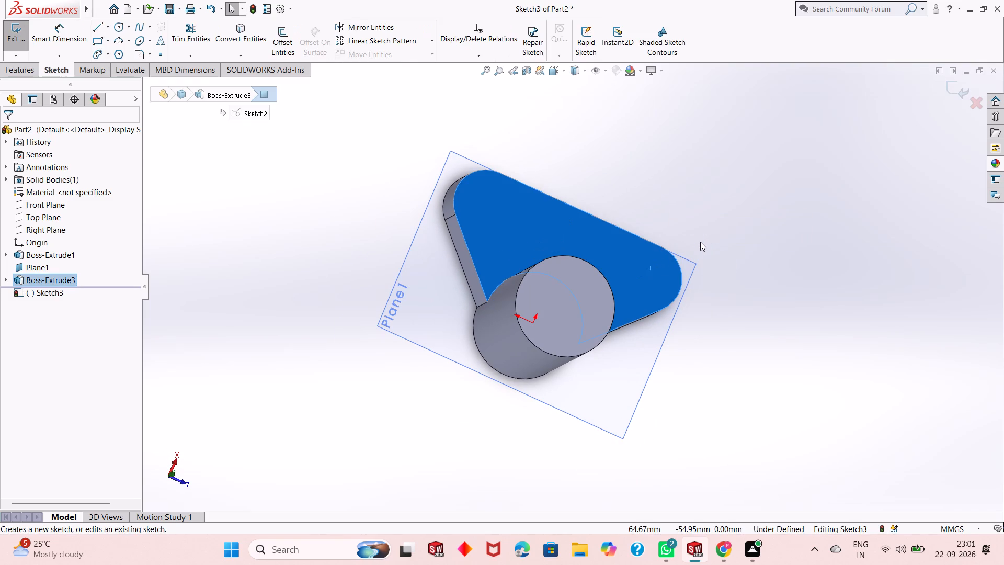
pyautogui.hotkey('ctrl', '8')
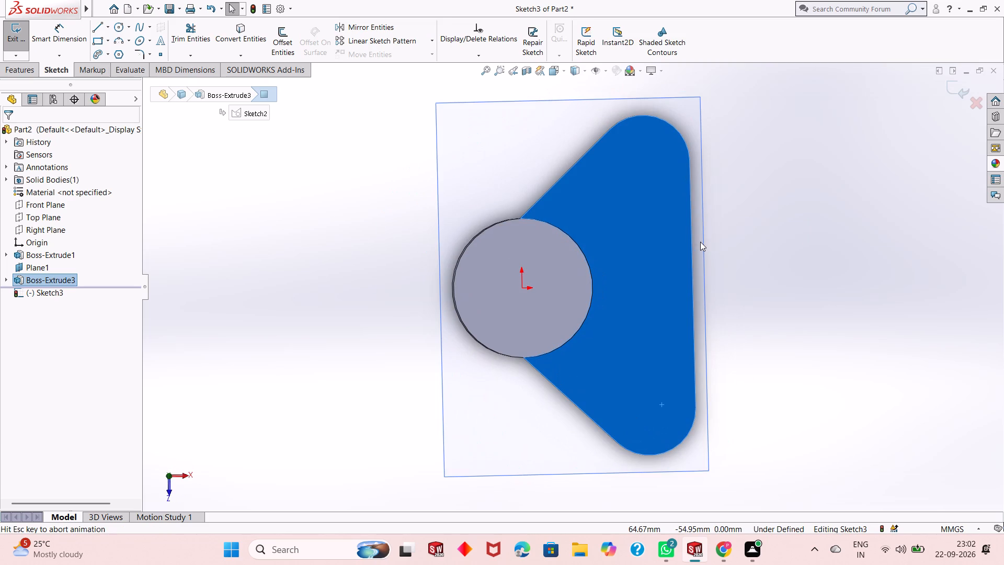
pyautogui.press('Escape')
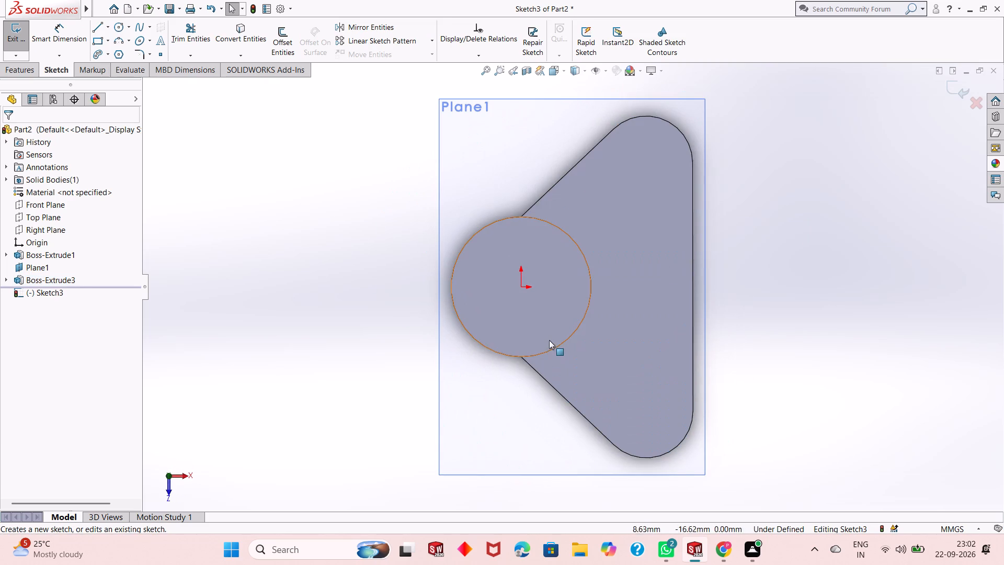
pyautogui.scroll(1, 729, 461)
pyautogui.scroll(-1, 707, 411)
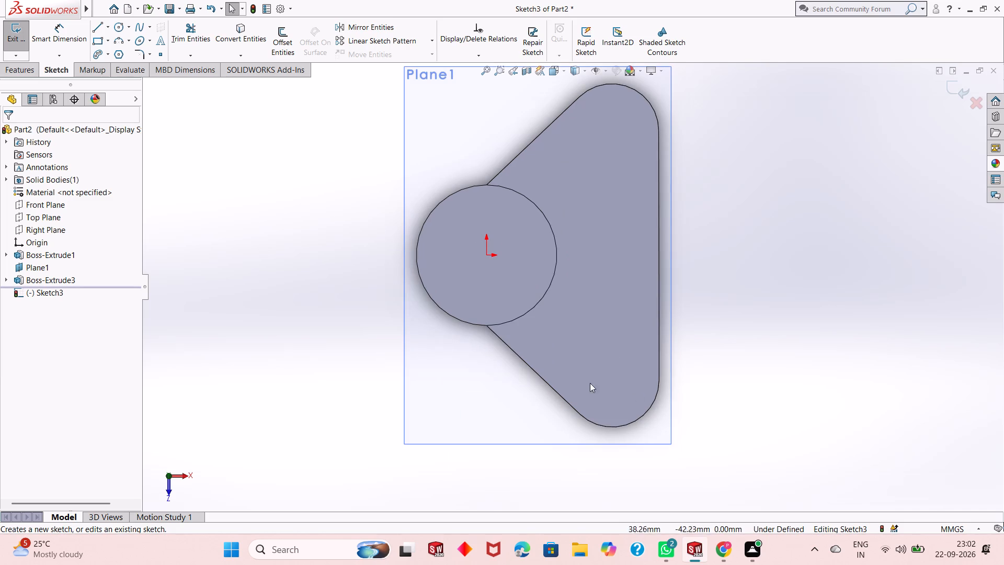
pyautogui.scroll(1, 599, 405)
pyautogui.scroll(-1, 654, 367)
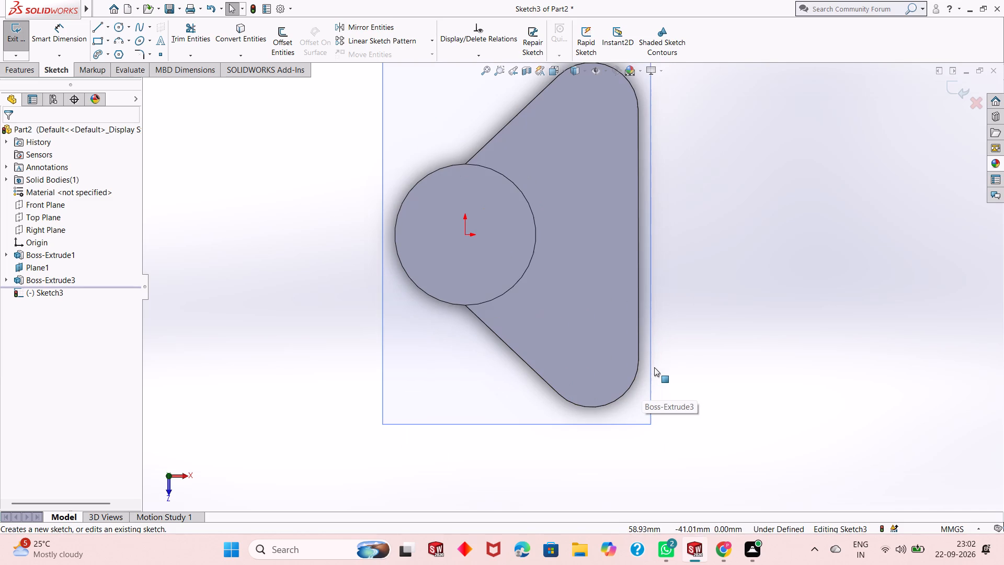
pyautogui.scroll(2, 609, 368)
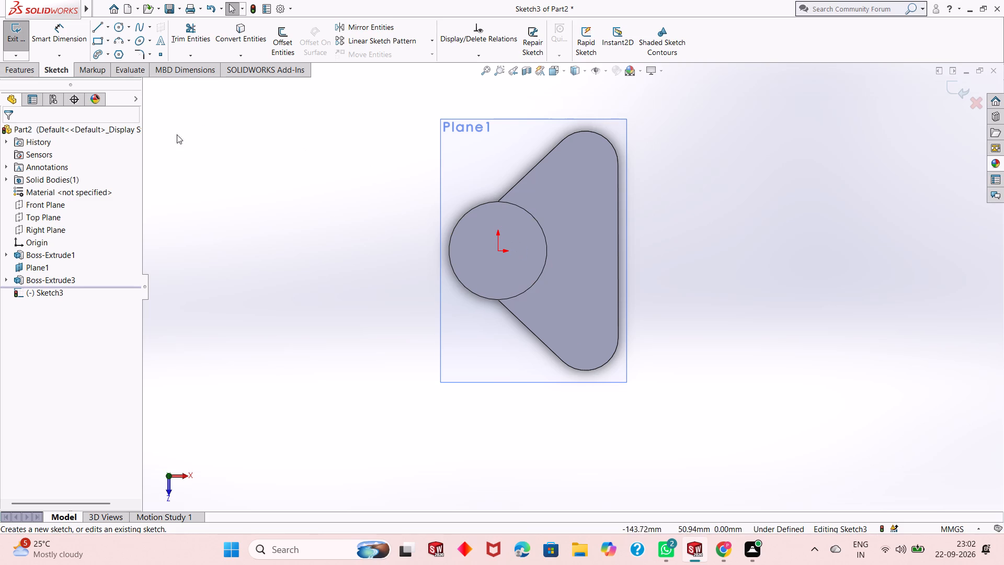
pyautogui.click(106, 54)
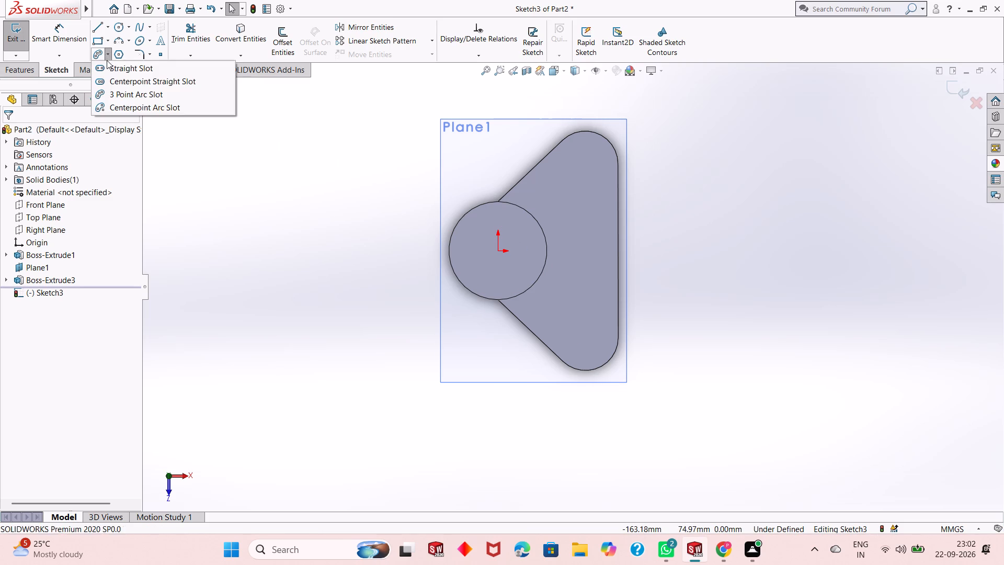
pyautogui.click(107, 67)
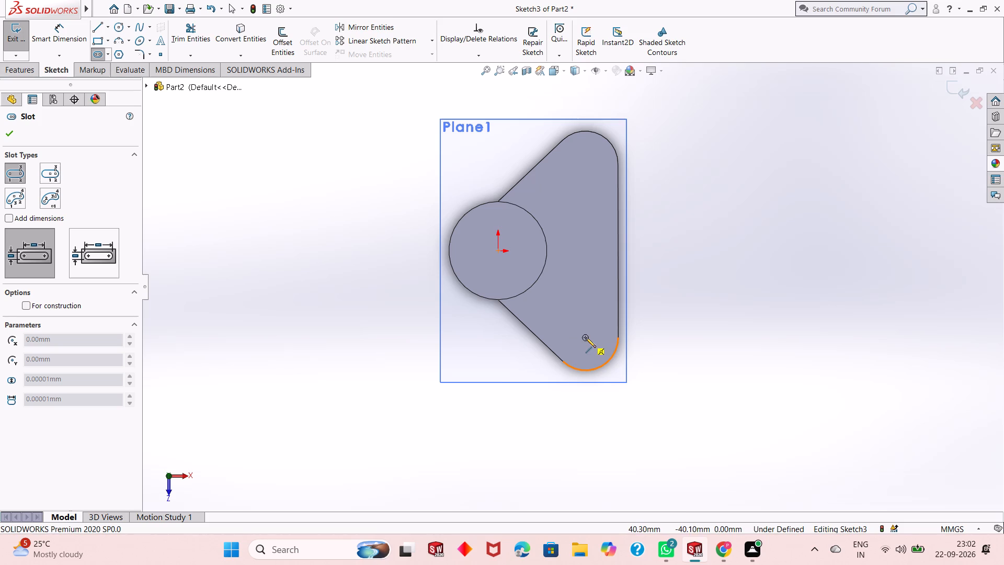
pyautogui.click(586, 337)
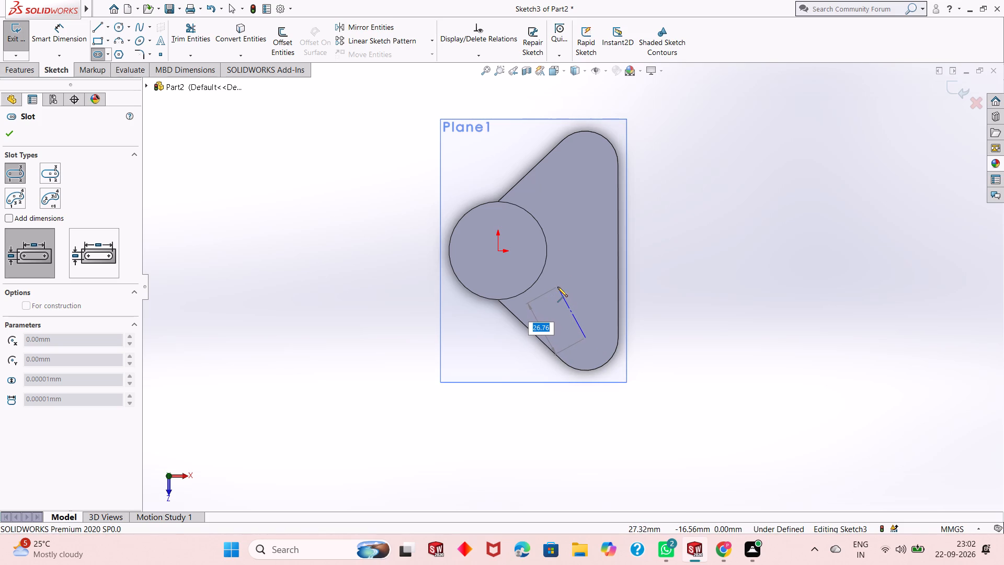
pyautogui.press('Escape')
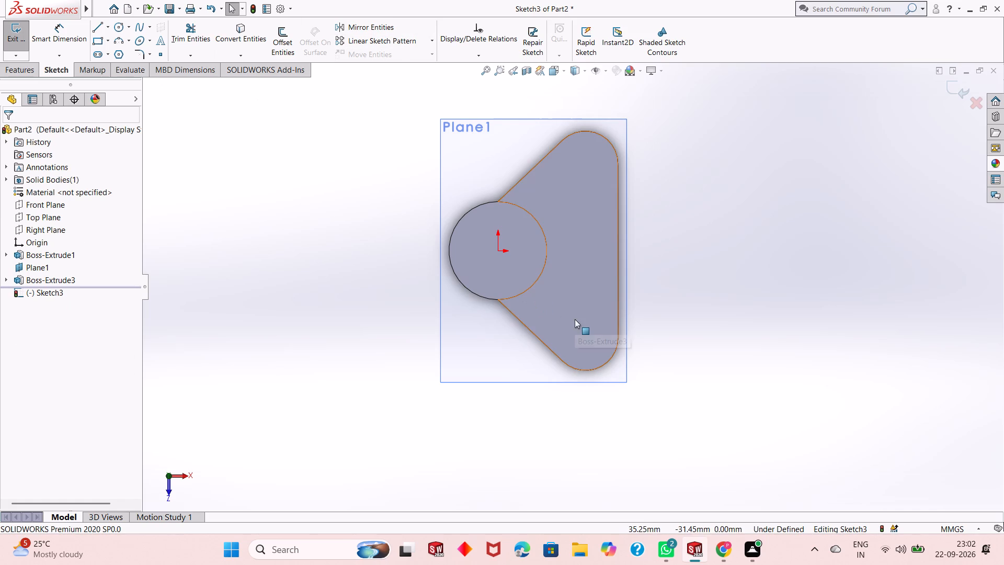
# Examine the flange's upper face, its rounded corners and its junction with the cylinder from several oblique angles.
pyautogui.moveTo(572, 270); pyautogui.dragTo(573, 201, button='middle')
pyautogui.scroll(-2, 547, 304)
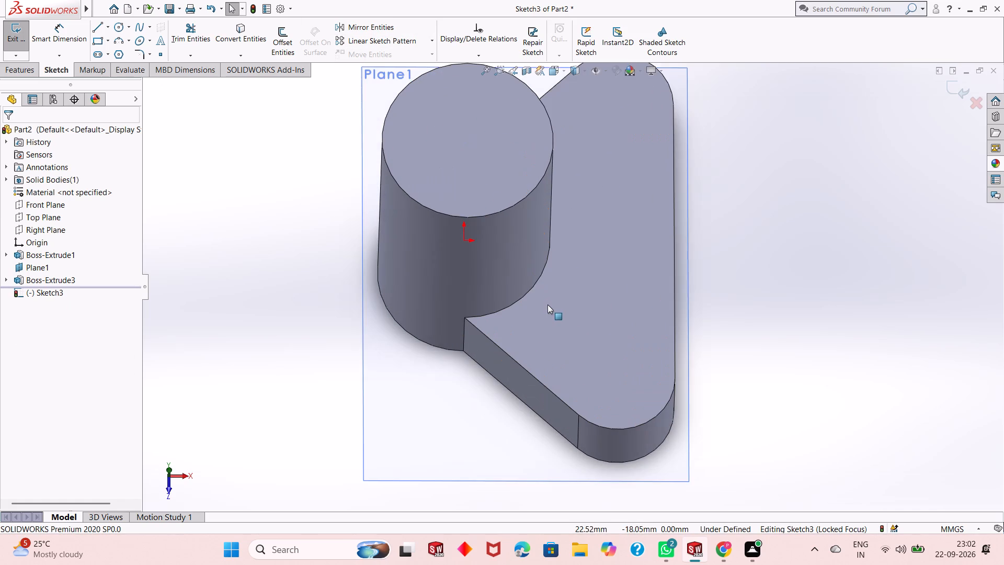
pyautogui.scroll(-1, 547, 304)
pyautogui.scroll(3, 563, 278)
pyautogui.moveTo(604, 243); pyautogui.dragTo(564, 224, button='middle')
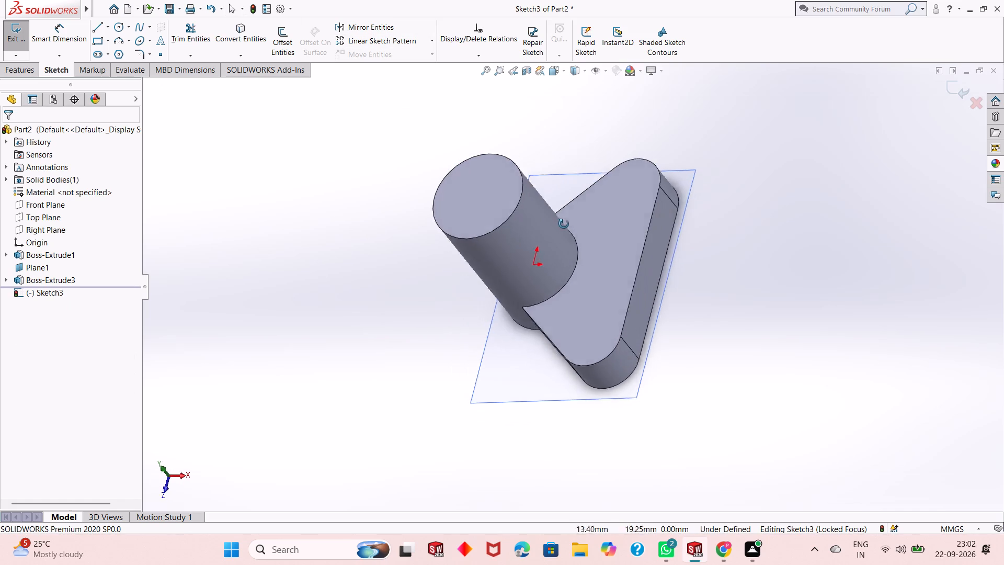
pyautogui.moveTo(564, 224); pyautogui.dragTo(562, 221, button='middle')
pyautogui.scroll(-3, 612, 264)
pyautogui.moveTo(602, 287); pyautogui.dragTo(640, 236, button='middle')
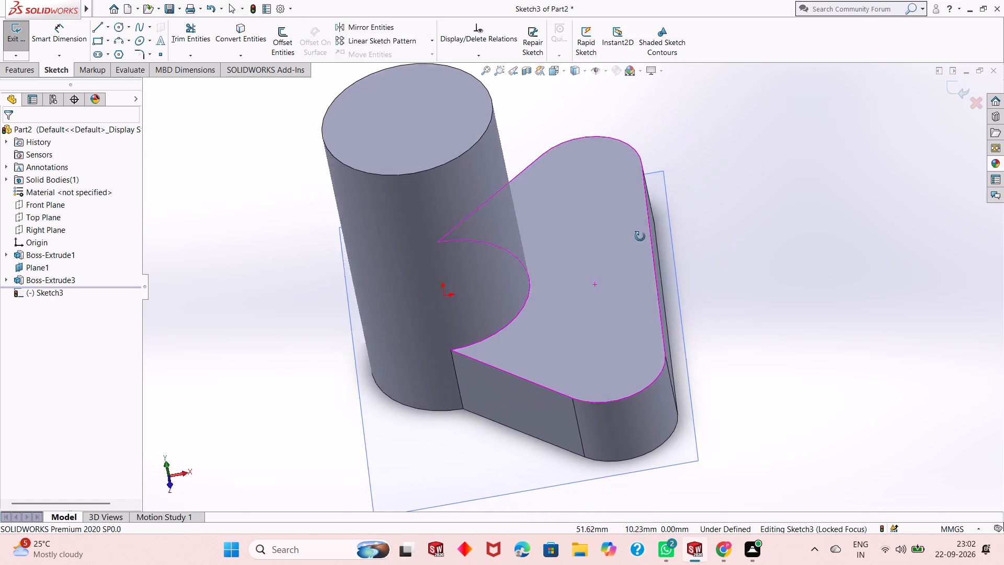
pyautogui.moveTo(640, 236); pyautogui.dragTo(651, 229, button='middle')
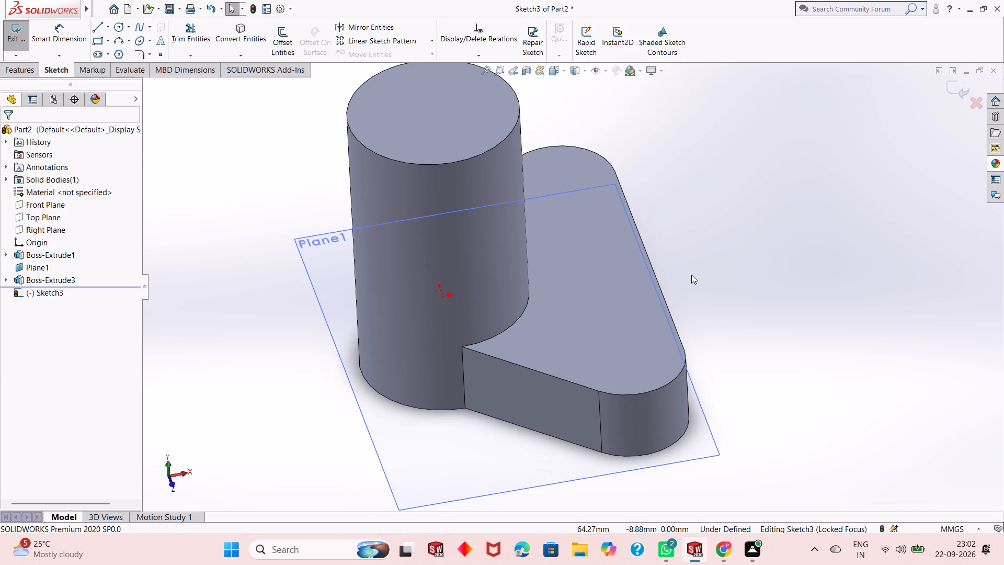
pyautogui.moveTo(602, 274); pyautogui.dragTo(593, 388, button='middle')
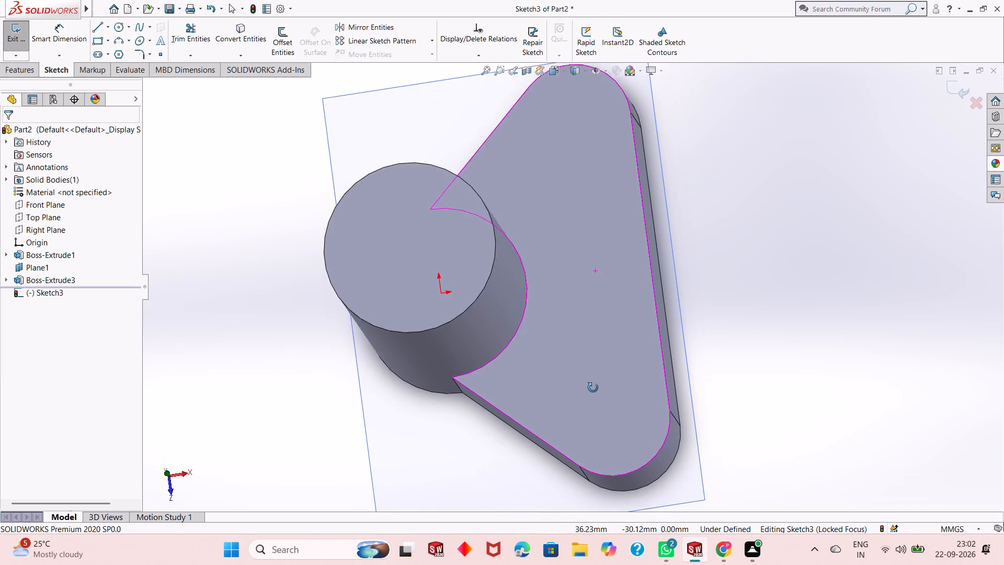
pyautogui.moveTo(593, 388); pyautogui.dragTo(593, 399, button='middle')
pyautogui.scroll(-1, 593, 399)
pyautogui.scroll(4, 588, 356)
pyautogui.moveTo(575, 264); pyautogui.dragTo(577, 277, button='middle')
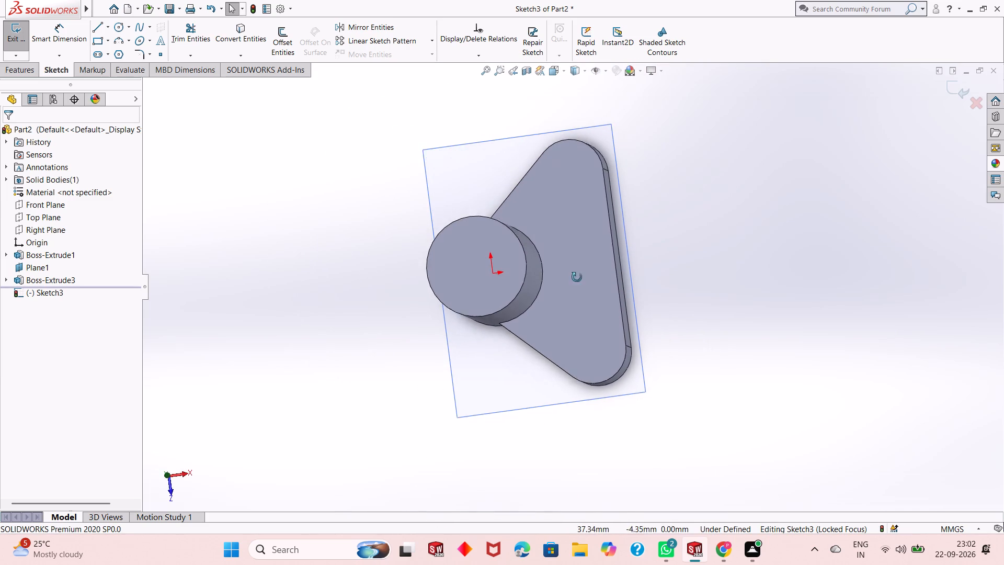
pyautogui.moveTo(577, 277); pyautogui.dragTo(580, 298, button='middle')
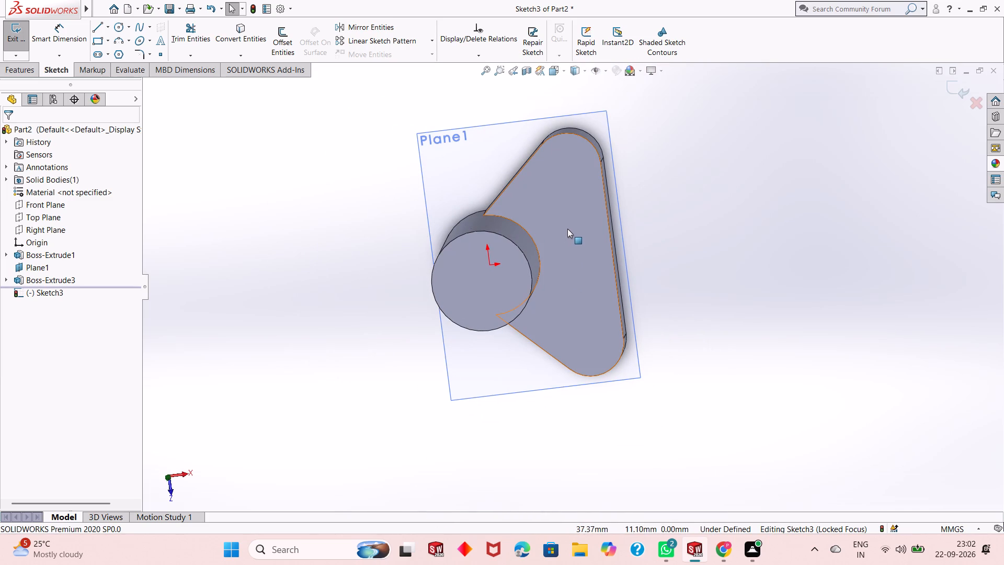
pyautogui.scroll(-2, 563, 239)
pyautogui.moveTo(561, 295); pyautogui.dragTo(565, 247, button='middle')
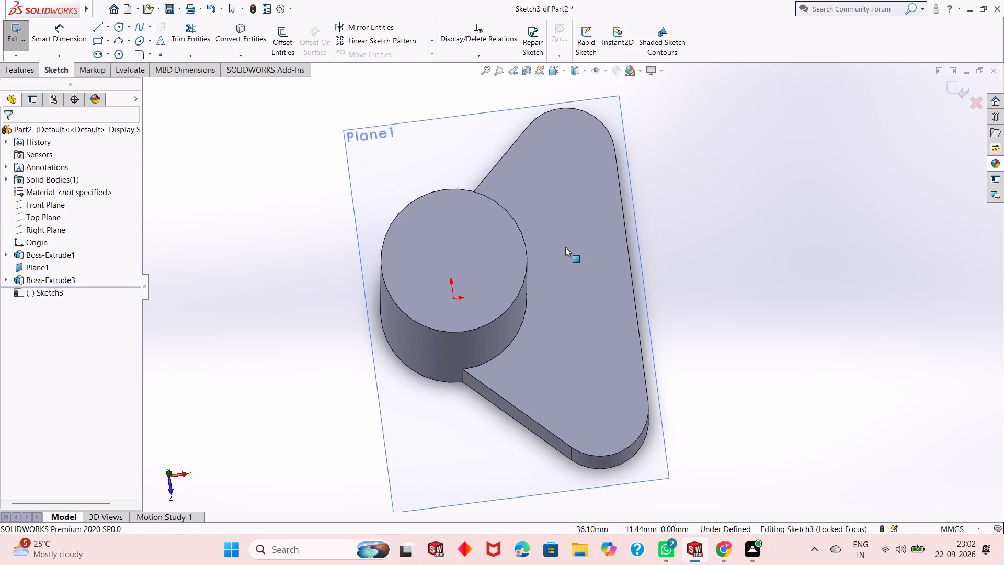
pyautogui.moveTo(565, 247); pyautogui.dragTo(560, 291, button='middle')
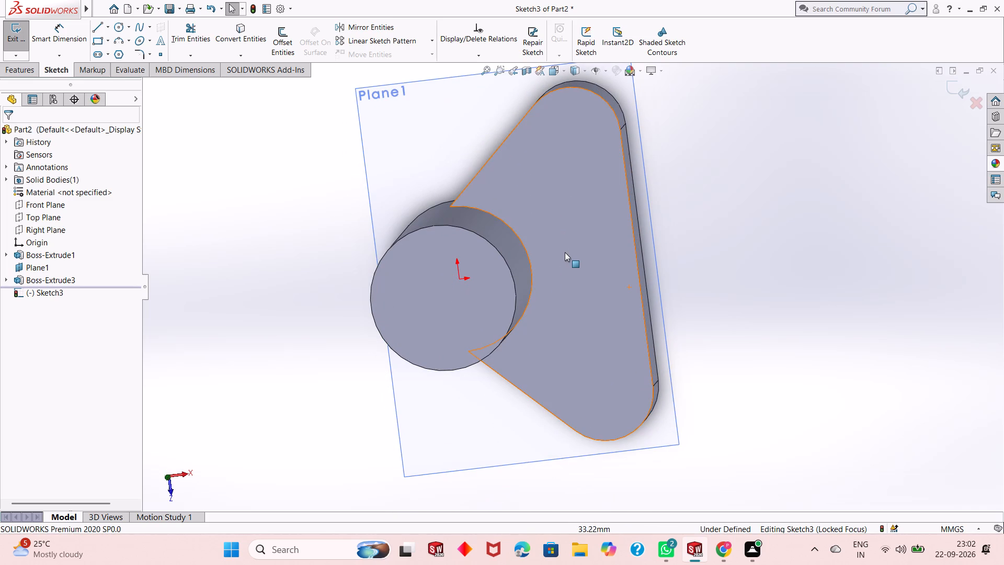
pyautogui.scroll(-1, 565, 252)
pyautogui.moveTo(543, 231); pyautogui.dragTo(563, 178, button='middle')
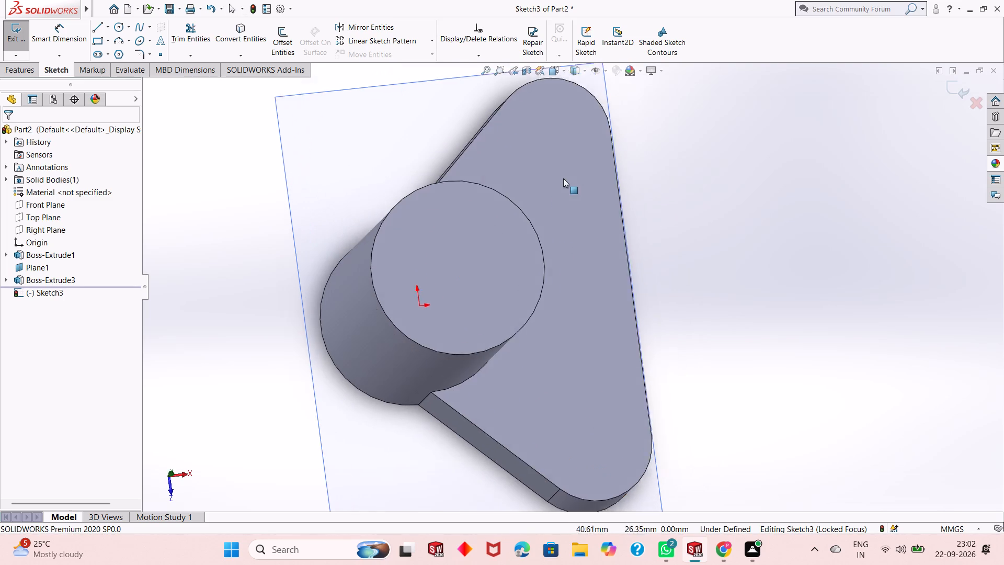
# Examine the flange's upper face, side walls and junction with the cylinder from above, a low side angle and oblique angles.
pyautogui.moveTo(563, 178); pyautogui.dragTo(563, 185, button='middle')
pyautogui.moveTo(516, 398); pyautogui.dragTo(514, 303, button='middle')
pyautogui.scroll(2, 590, 421)
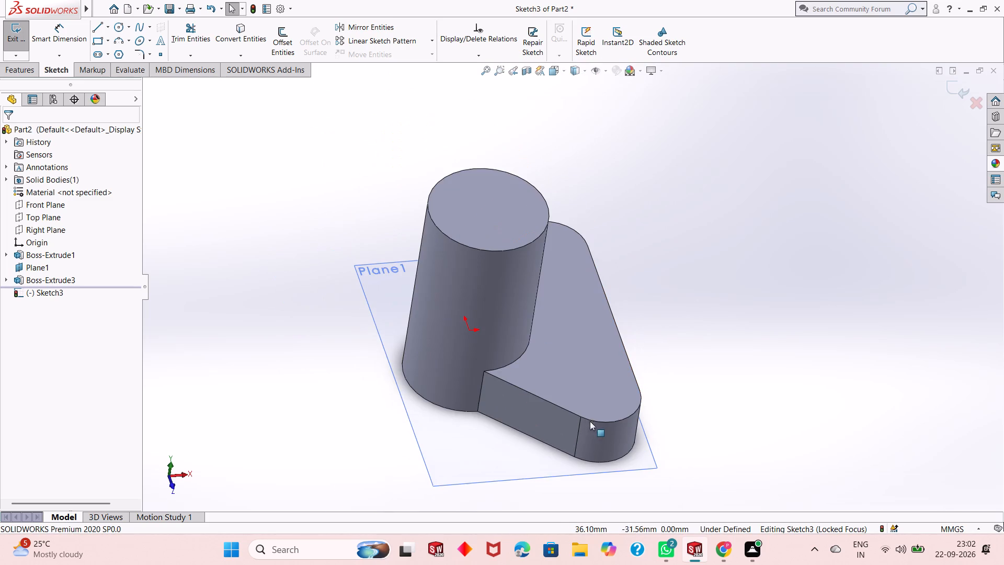
pyautogui.moveTo(540, 415); pyautogui.dragTo(703, 435, button='middle')
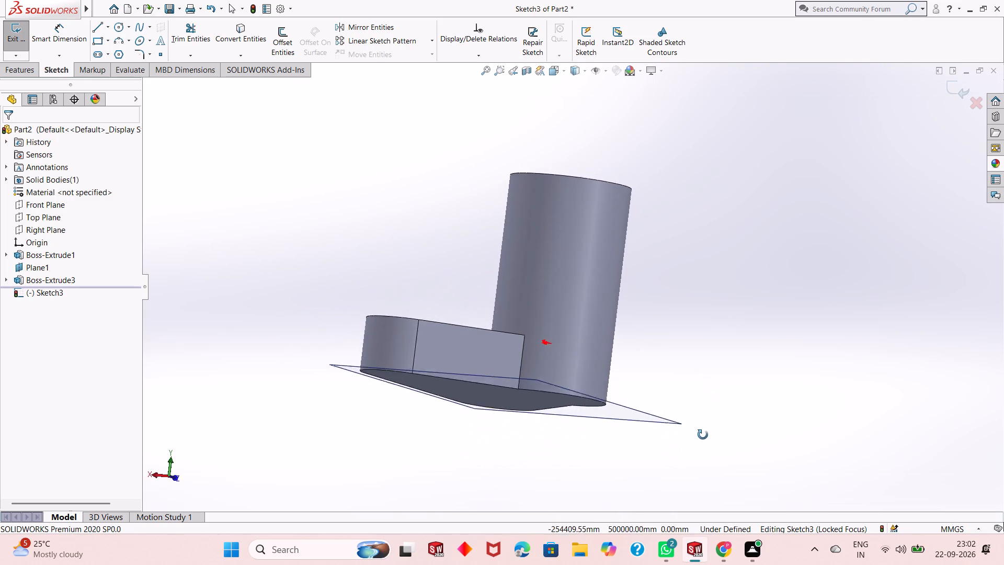
pyautogui.moveTo(703, 435); pyautogui.dragTo(562, 533, button='middle')
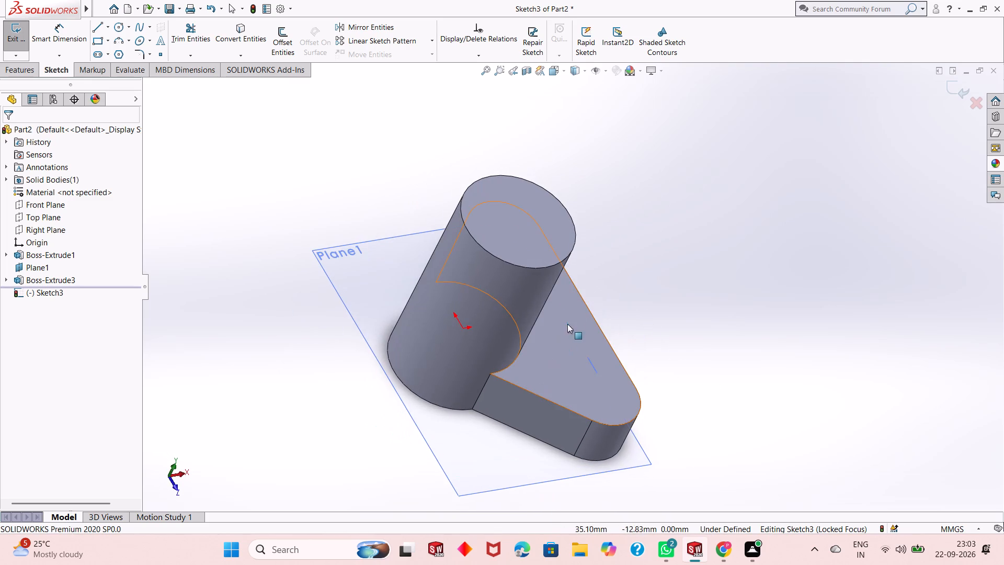
pyautogui.moveTo(577, 310); pyautogui.dragTo(549, 457, button='middle')
pyautogui.scroll(-1, 578, 262)
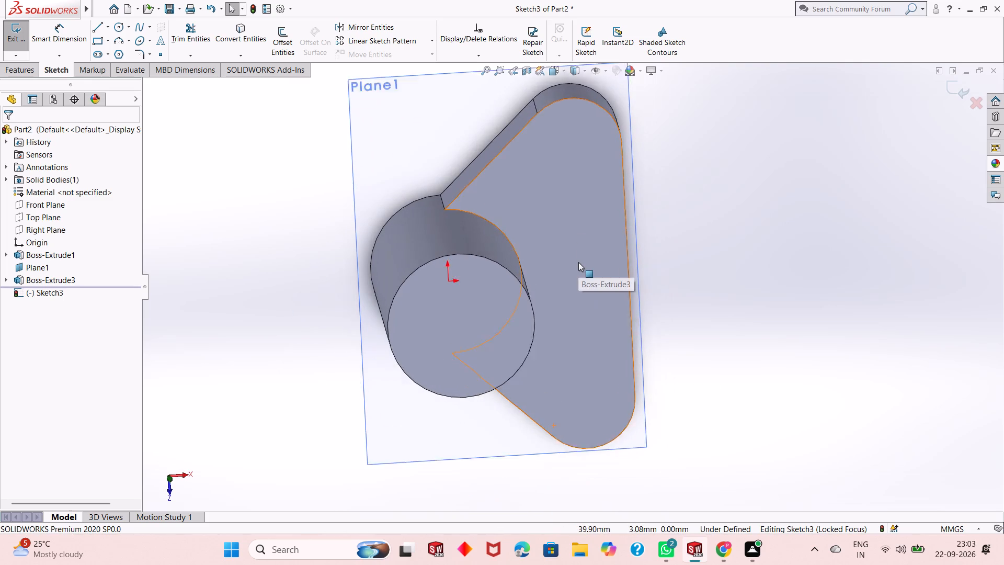
pyautogui.scroll(-1, 578, 262)
pyautogui.scroll(2, 578, 262)
pyautogui.moveTo(578, 262); pyautogui.dragTo(576, 260, button='middle')
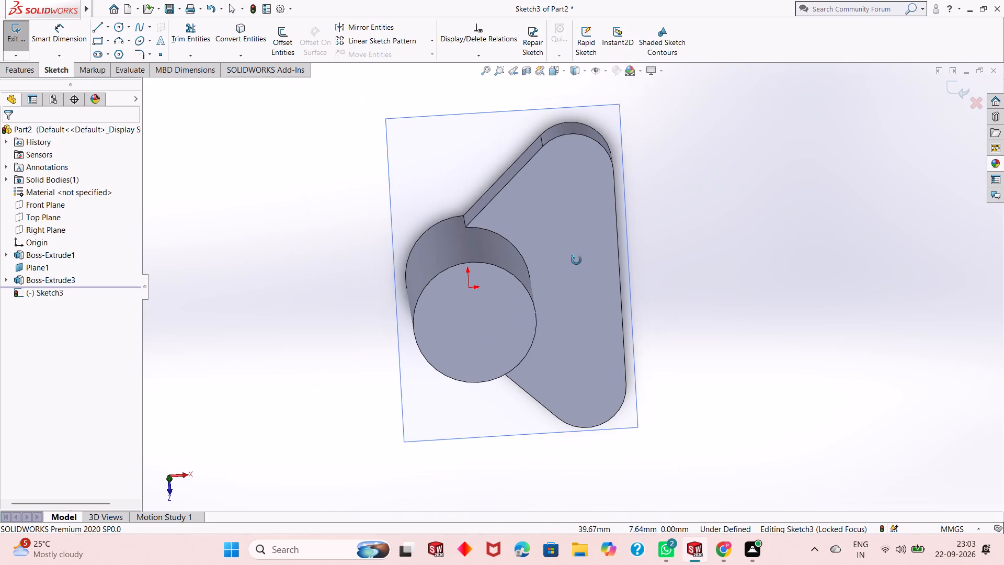
pyautogui.moveTo(576, 260); pyautogui.dragTo(575, 257, button='middle')
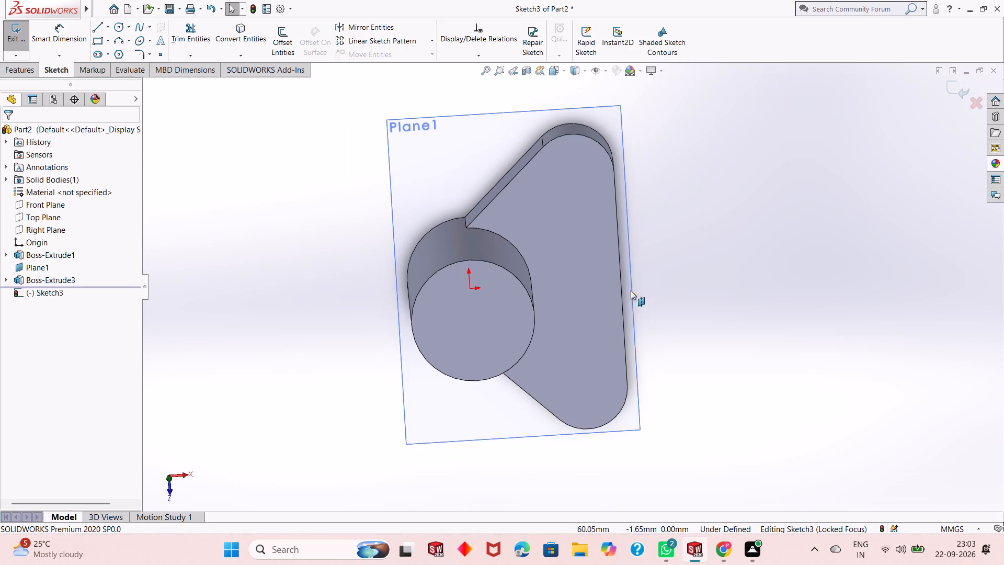
pyautogui.moveTo(656, 313); pyautogui.dragTo(651, 264, button='middle')
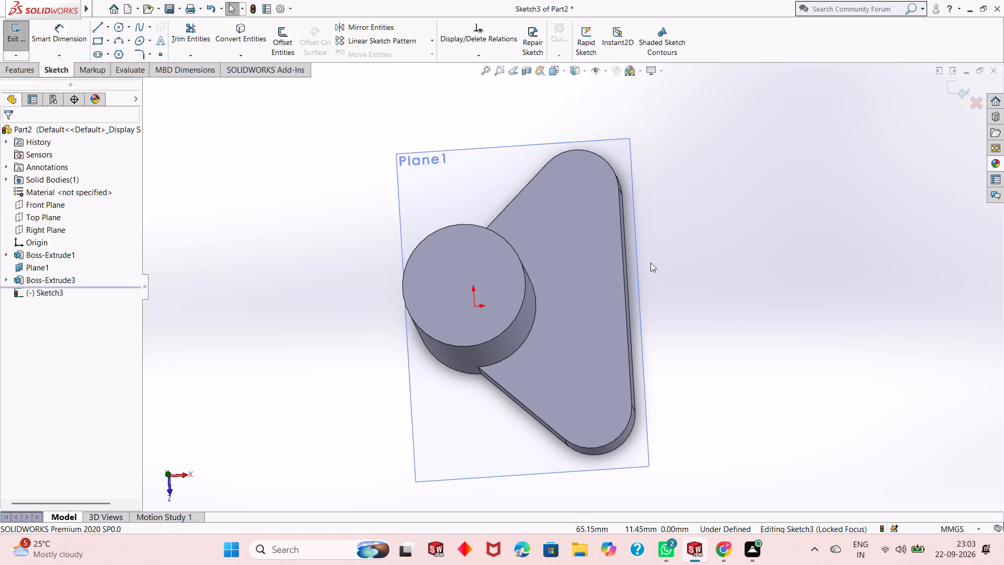
pyautogui.scroll(-2, 590, 287)
pyautogui.moveTo(595, 303); pyautogui.dragTo(602, 340, button='middle')
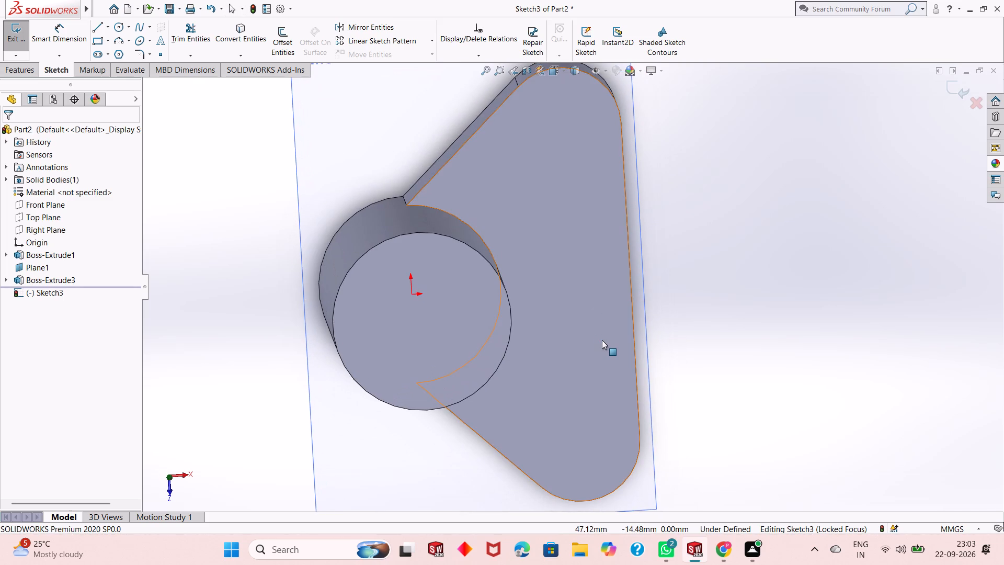
pyautogui.scroll(1, 601, 337)
pyautogui.moveTo(601, 337); pyautogui.dragTo(599, 261, button='middle')
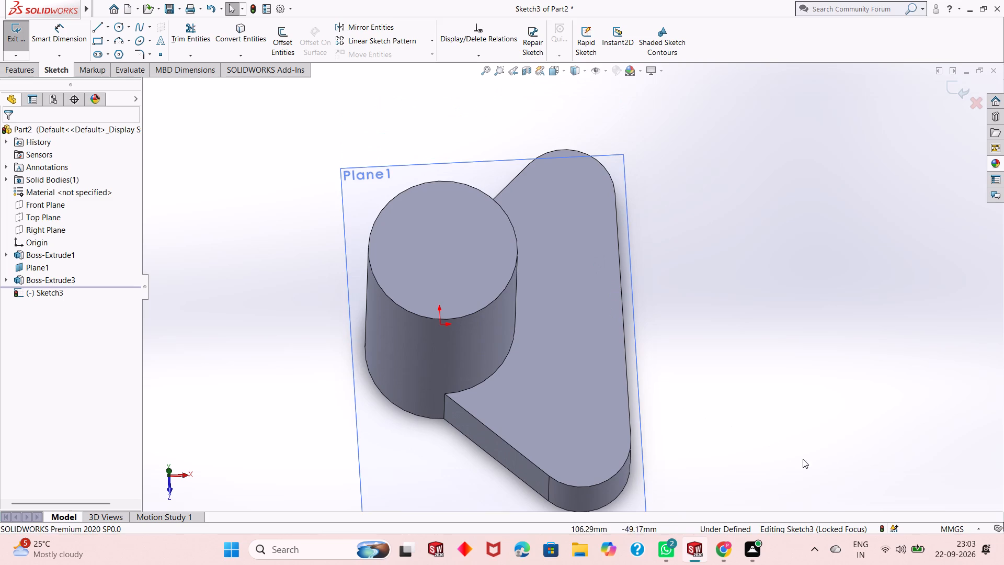
pyautogui.scroll(-1, 567, 369)
pyautogui.scroll(2, 567, 369)
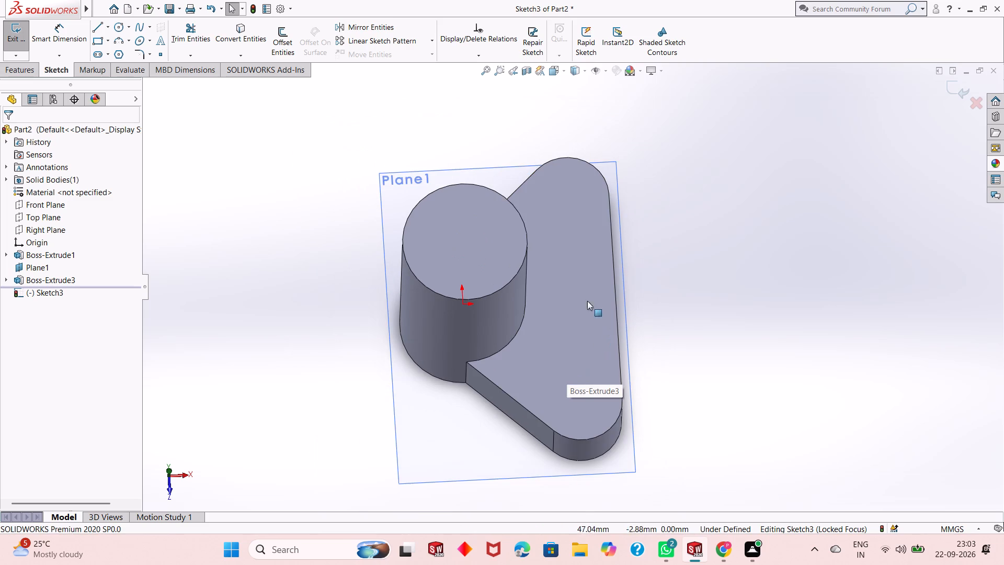
pyautogui.scroll(1, 555, 289)
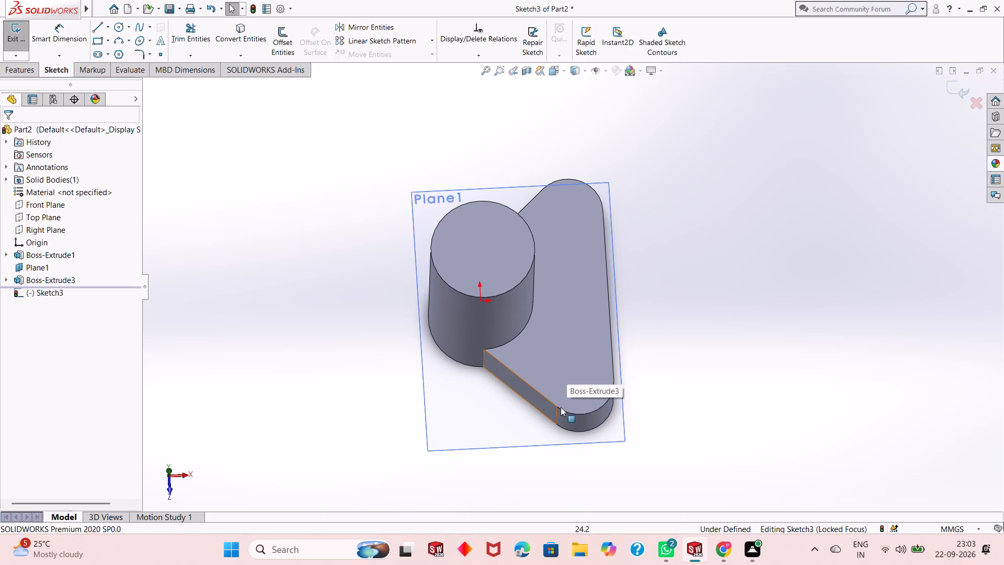
# Examine the flange's long straight side and rounded corners against the cylinder by viewing the part from several sides.
pyautogui.moveTo(635, 400); pyautogui.dragTo(634, 328, button='middle')
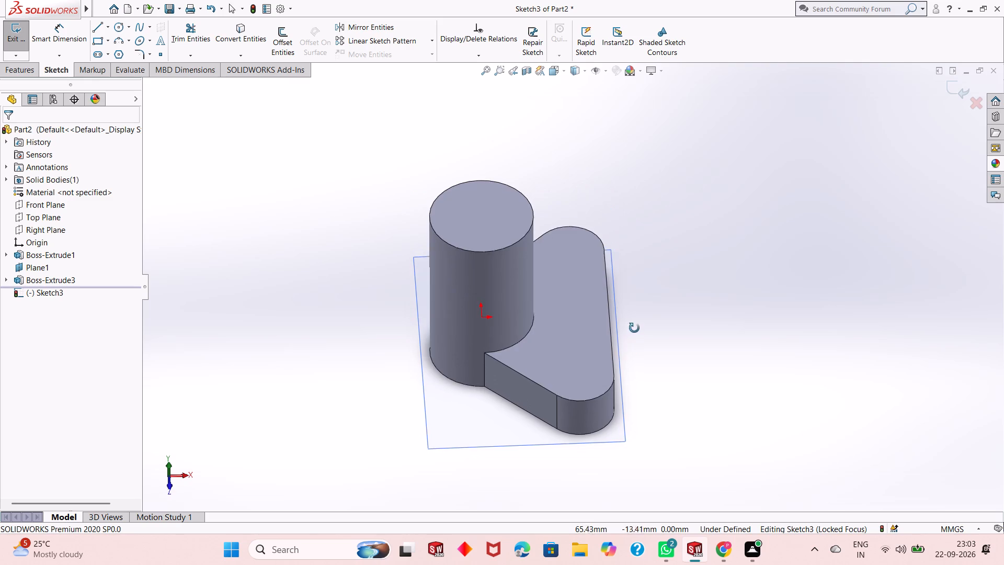
pyautogui.moveTo(634, 328); pyautogui.dragTo(636, 313, button='middle')
pyautogui.scroll(1, 555, 327)
pyautogui.scroll(-2, 630, 317)
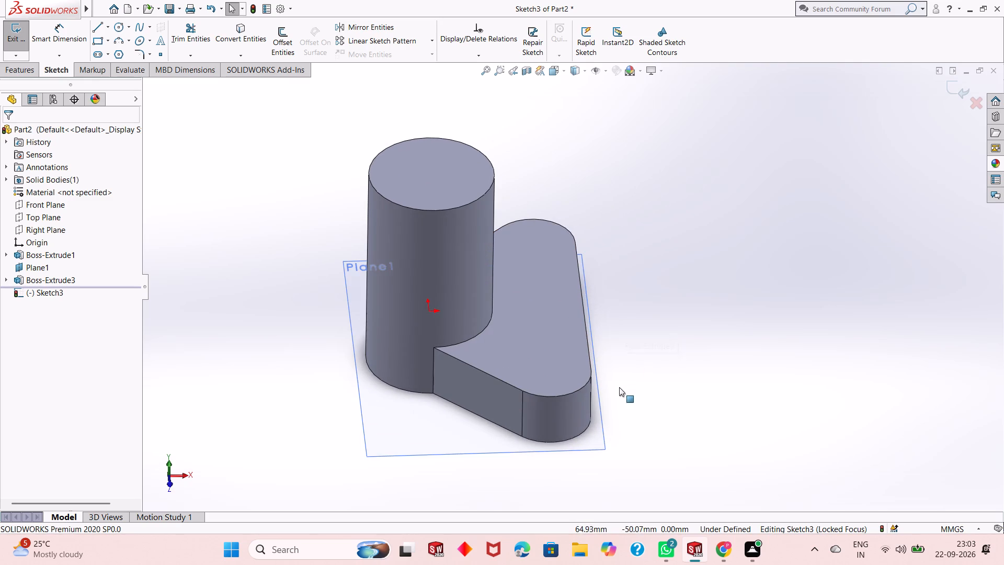
pyautogui.moveTo(619, 388); pyautogui.dragTo(525, 342, button='middle')
pyautogui.scroll(1, 619, 389)
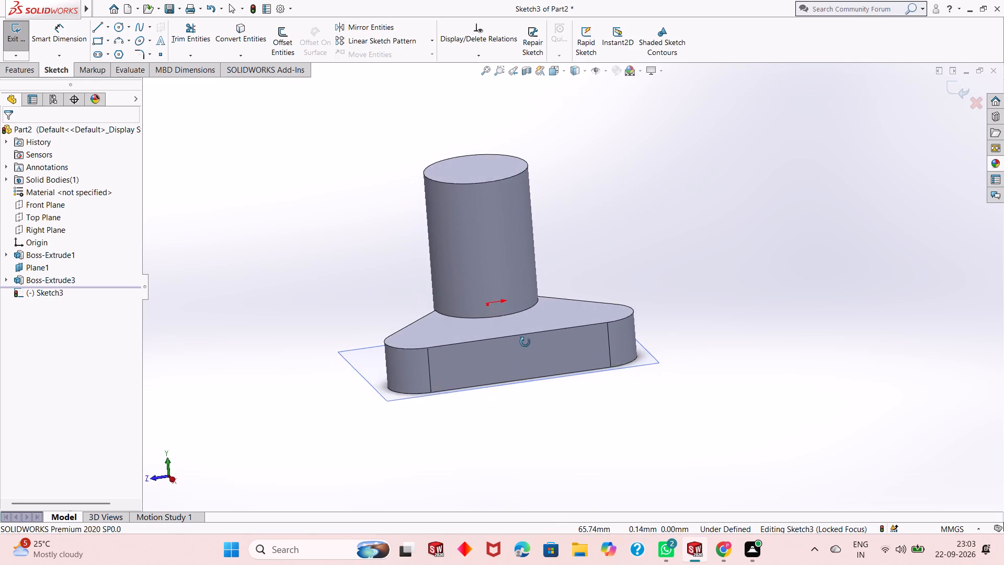
pyautogui.moveTo(525, 342); pyautogui.dragTo(605, 476, button='middle')
pyautogui.moveTo(615, 321); pyautogui.dragTo(554, 377, button='middle')
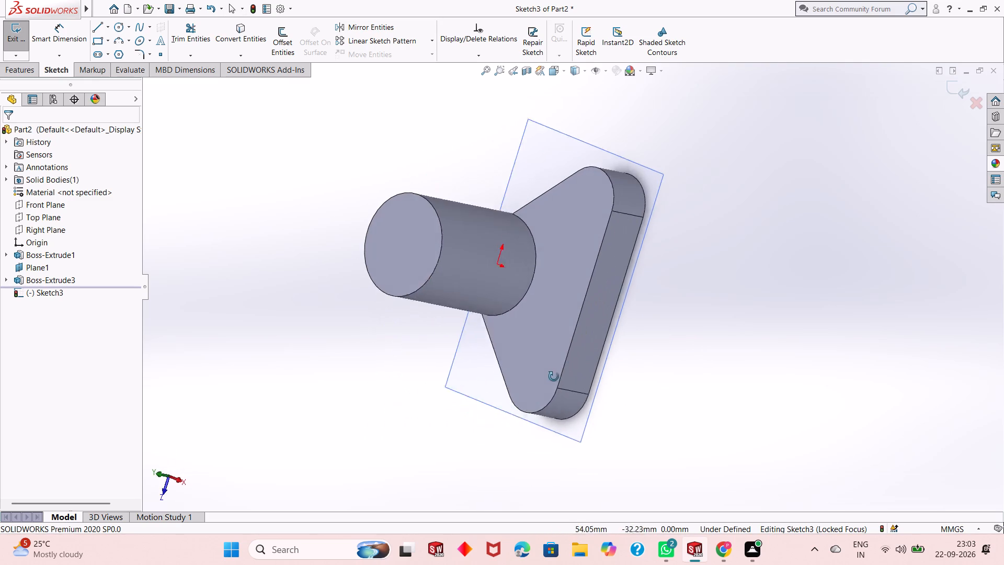
pyautogui.moveTo(554, 377); pyautogui.dragTo(626, 360, button='middle')
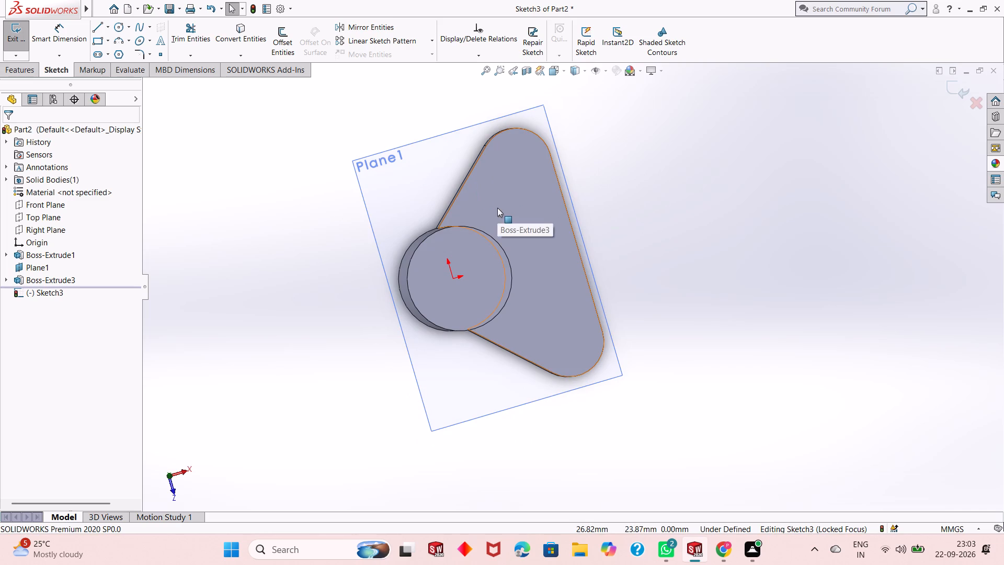
# Orient the view normal to the active sketch on the flange's upper face.
pyautogui.hotkey('ctrl', '8')
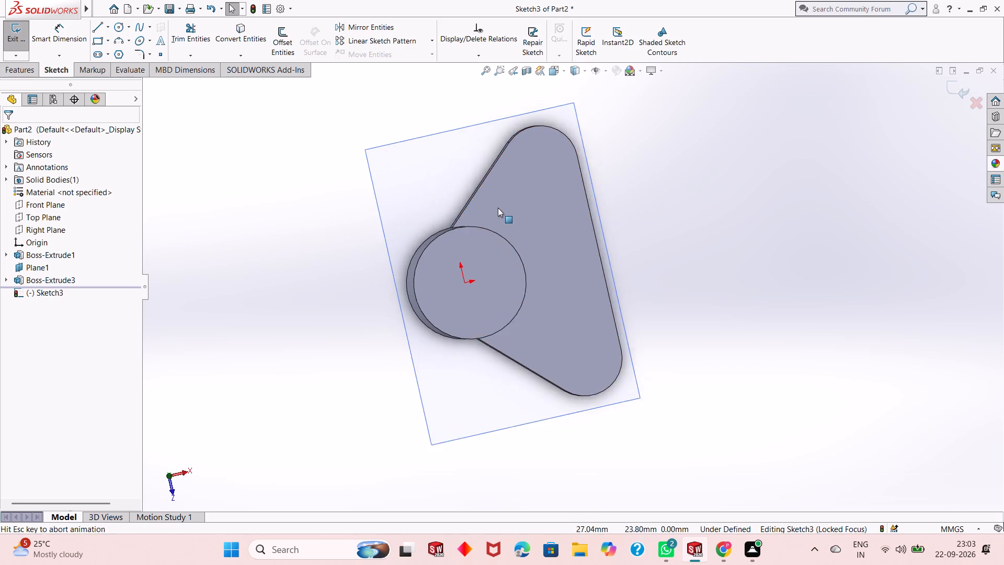
pyautogui.press('Escape')
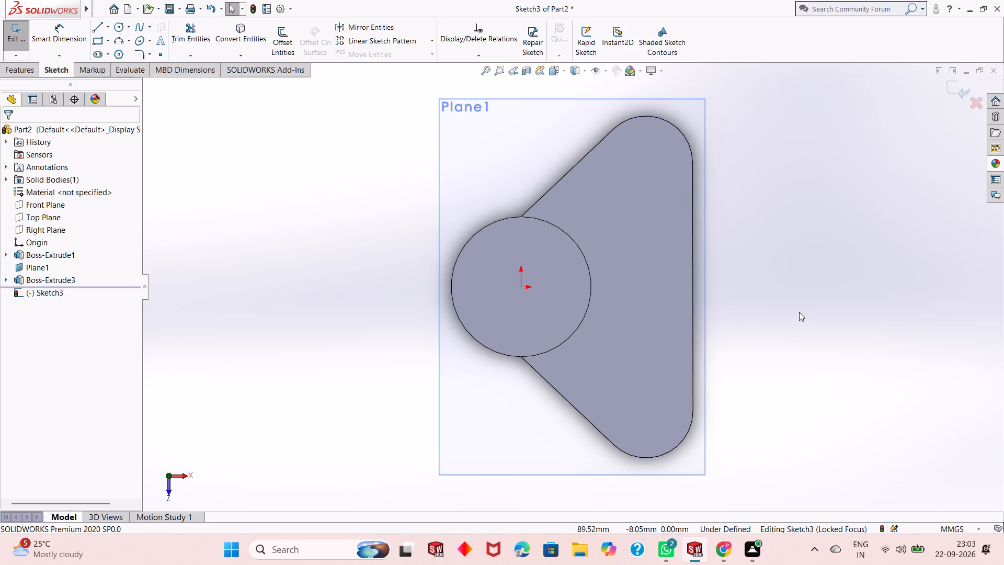
# Examine the cylinder and flange all round, including the outer edge, the low side profile and the top.
pyautogui.scroll(1, 640, 324)
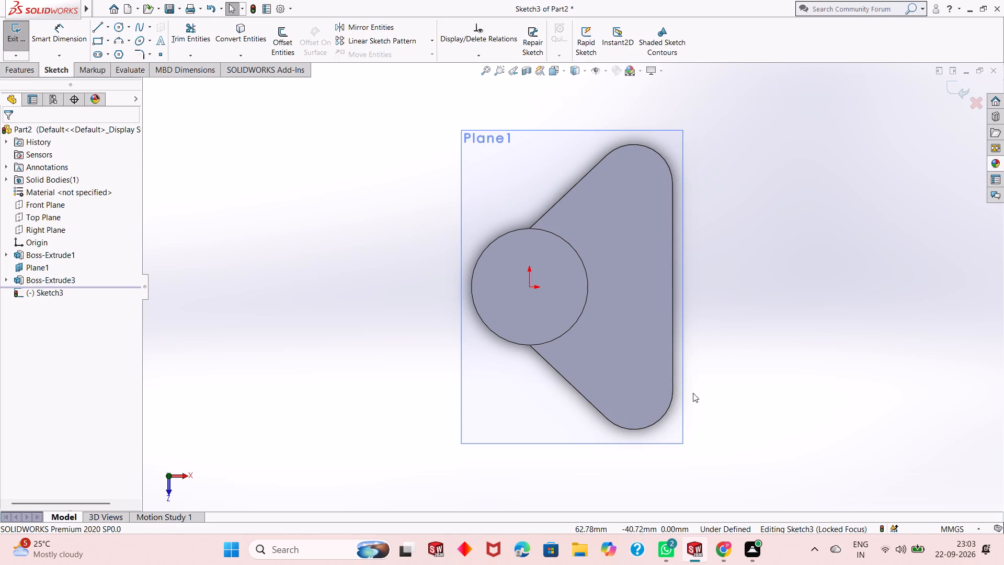
pyautogui.moveTo(693, 393); pyautogui.dragTo(683, 300, button='middle')
pyautogui.scroll(2, 741, 373)
pyautogui.scroll(-2, 607, 188)
pyautogui.scroll(1, 658, 349)
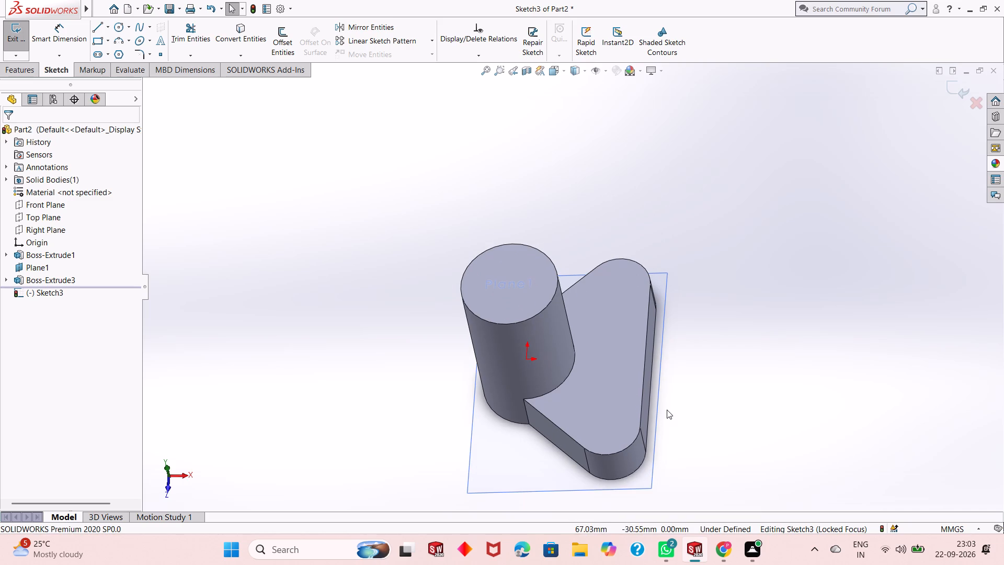
pyautogui.moveTo(667, 410); pyautogui.dragTo(497, 288, button='middle')
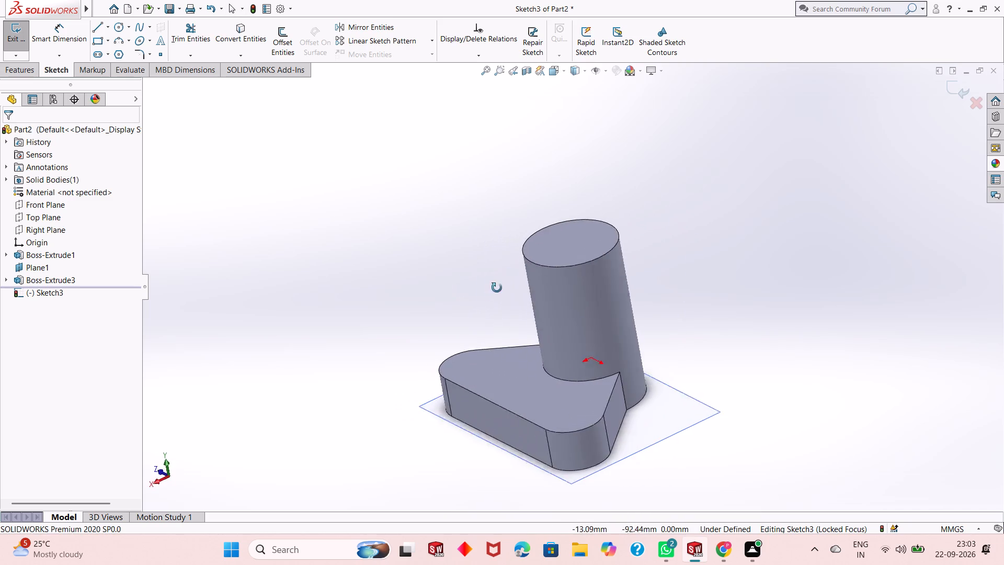
pyautogui.moveTo(497, 288); pyautogui.dragTo(472, 302, button='middle')
pyautogui.moveTo(685, 437); pyautogui.dragTo(715, 366, button='middle')
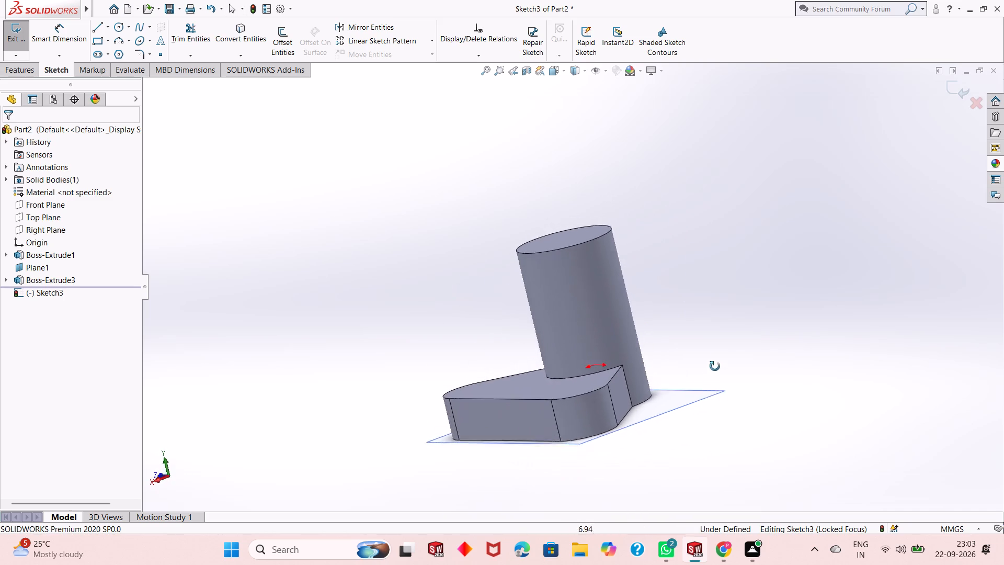
pyautogui.moveTo(715, 366); pyautogui.dragTo(812, 288, button='middle')
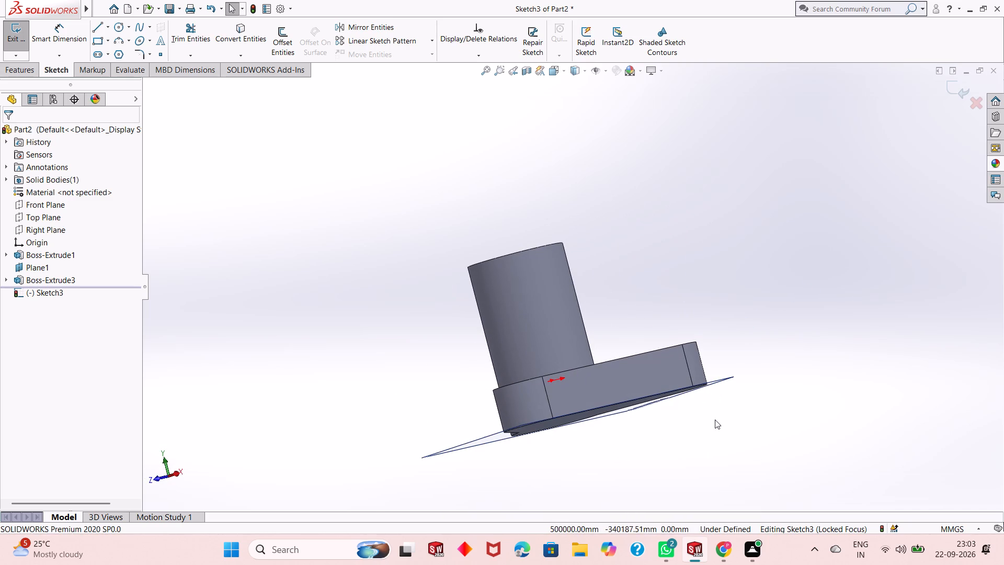
pyautogui.moveTo(715, 420); pyautogui.dragTo(806, 429, button='middle')
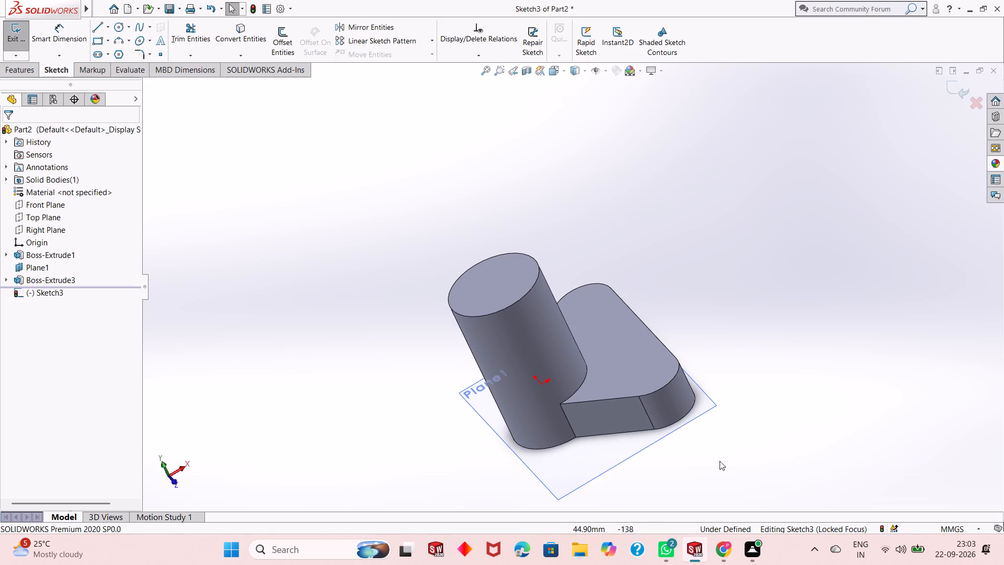
pyautogui.moveTo(500, 447); pyautogui.dragTo(459, 402, button='middle')
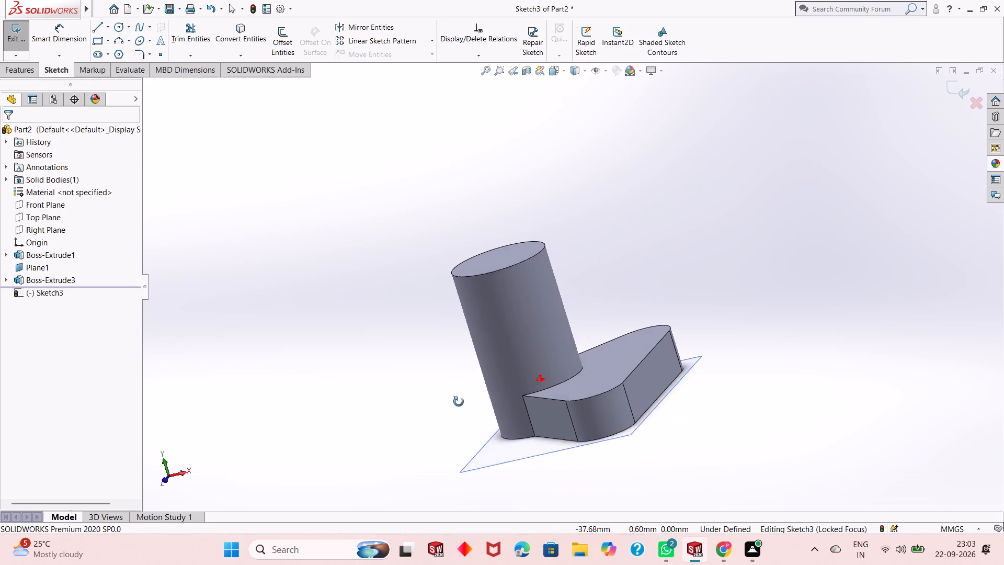
pyautogui.moveTo(459, 402); pyautogui.dragTo(461, 427, button='middle')
pyautogui.moveTo(610, 291); pyautogui.dragTo(629, 423, button='middle')
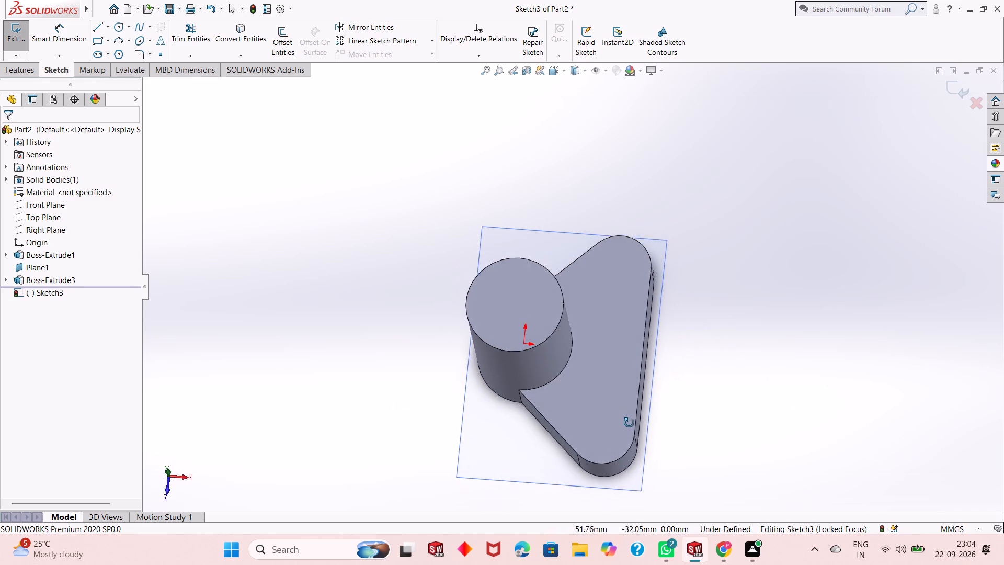
pyautogui.moveTo(629, 423); pyautogui.dragTo(631, 435, button='middle')
# Examine the flange's upper face and its junction with the cylinder from steep and oblique angles.
pyautogui.scroll(-2, 597, 224)
pyautogui.scroll(3, 614, 272)
pyautogui.moveTo(659, 409); pyautogui.dragTo(665, 364, button='middle')
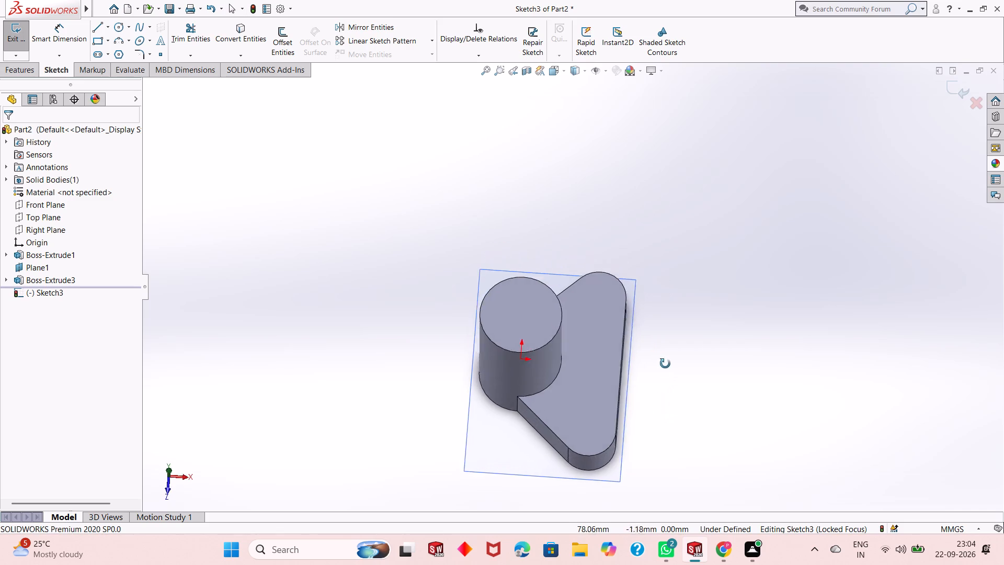
pyautogui.moveTo(665, 364); pyautogui.dragTo(666, 425, button='middle')
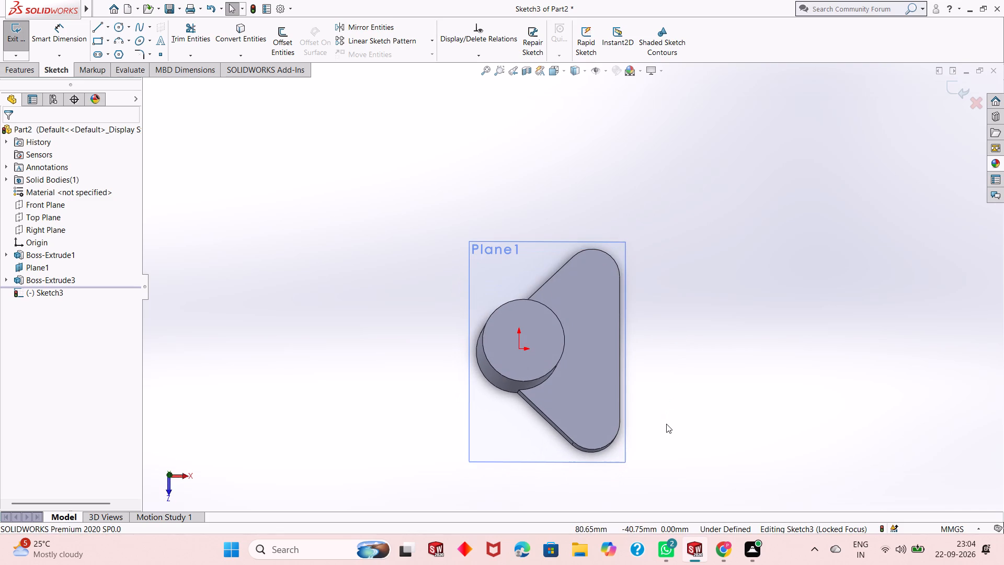
pyautogui.moveTo(632, 383); pyautogui.dragTo(638, 330, button='middle')
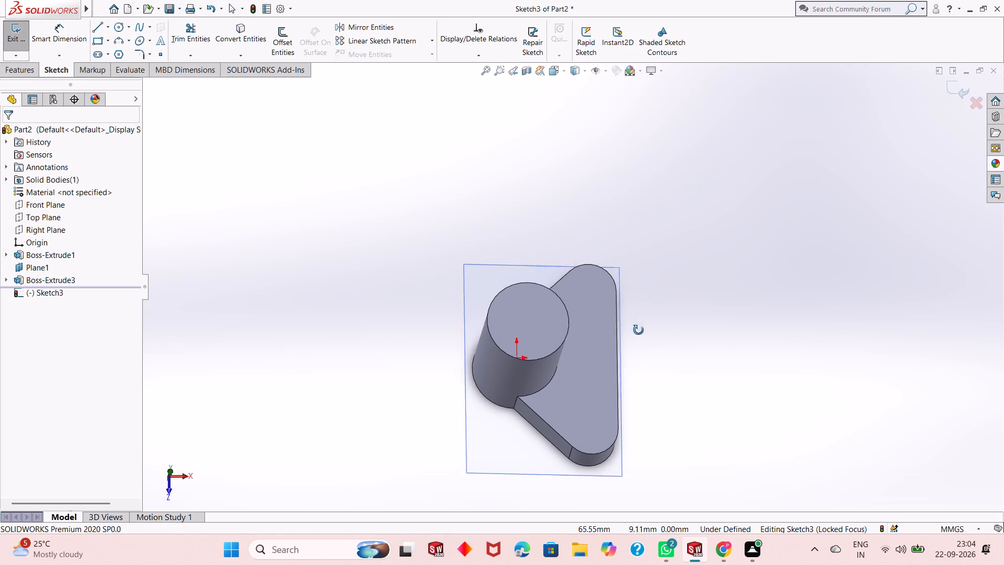
pyautogui.moveTo(638, 330); pyautogui.dragTo(639, 320, button='middle')
pyautogui.scroll(-2, 634, 374)
pyautogui.scroll(2, 633, 393)
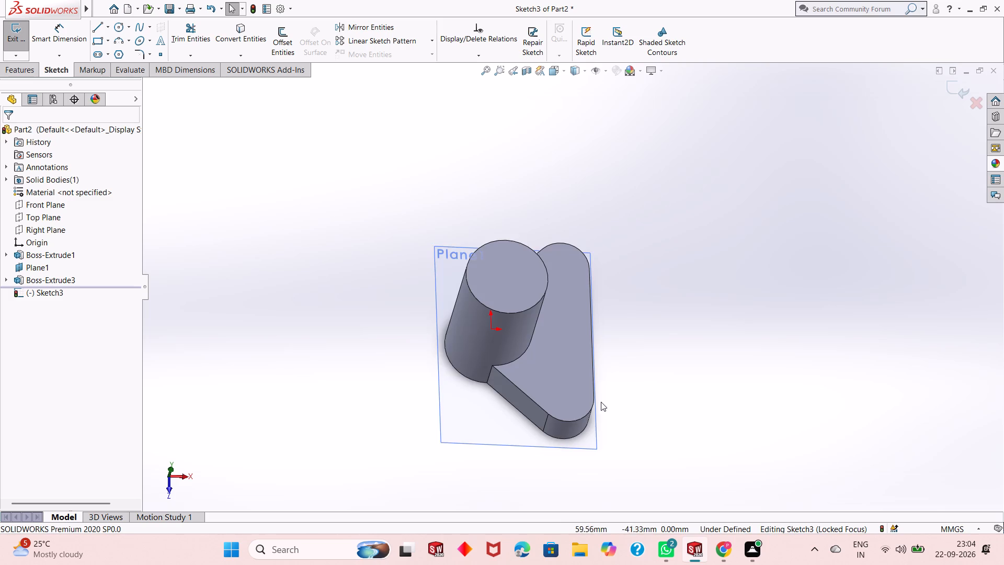
pyautogui.scroll(1, 601, 402)
pyautogui.moveTo(601, 402); pyautogui.dragTo(579, 364, button='middle')
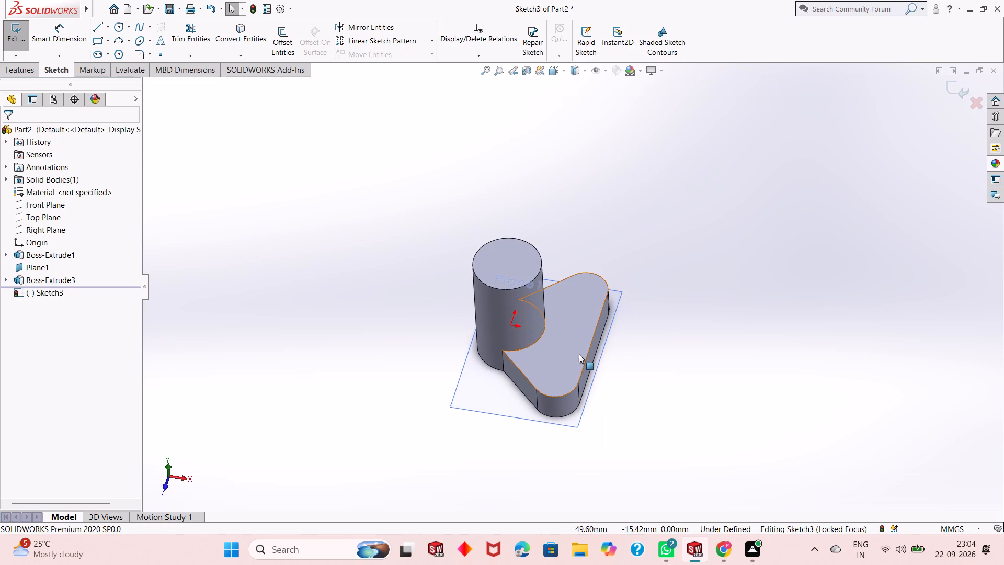
pyautogui.scroll(-3, 579, 354)
pyautogui.scroll(2, 579, 359)
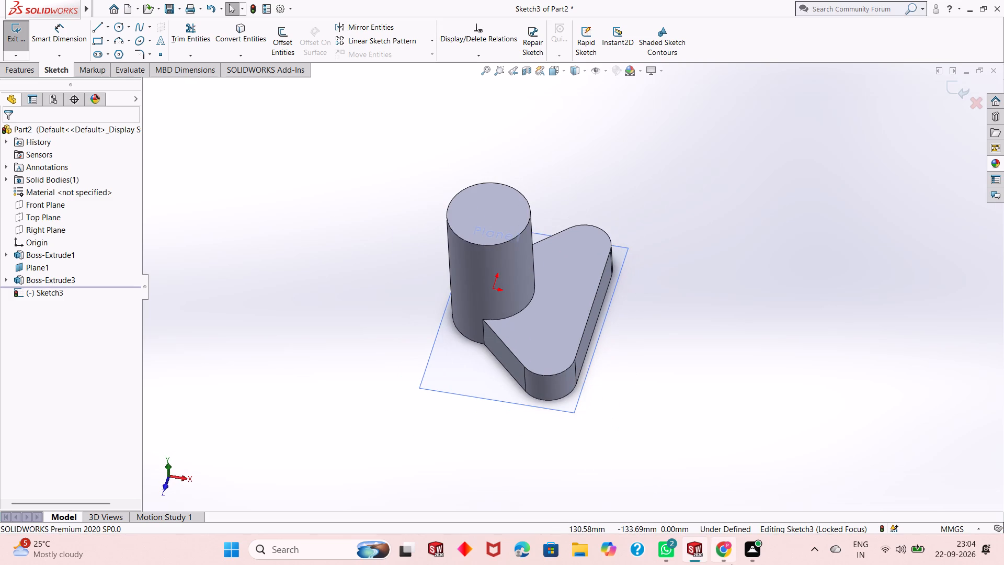
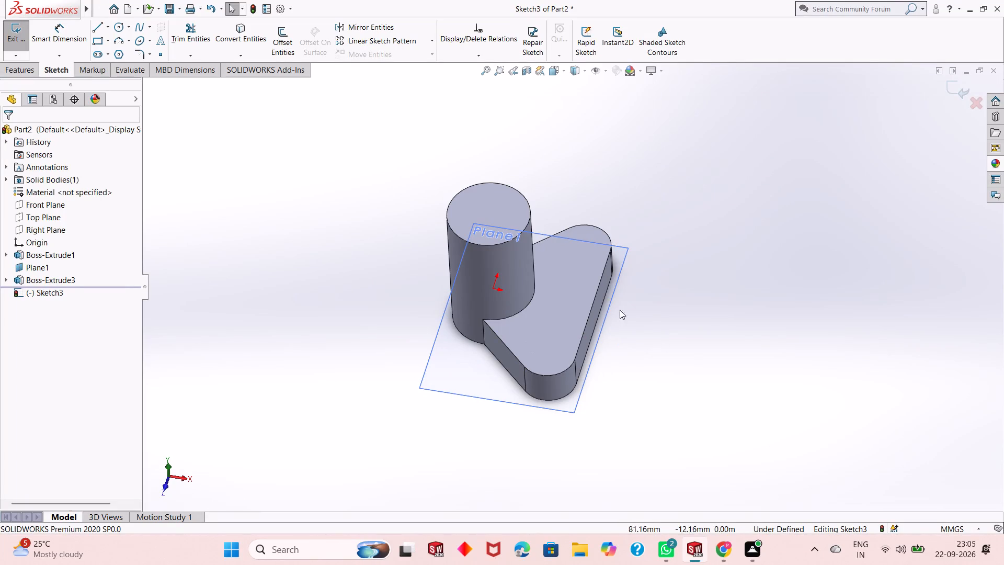
# Undo the sketch started on the flange's upper face and the flange's extrusion.
pyautogui.press('Escape')
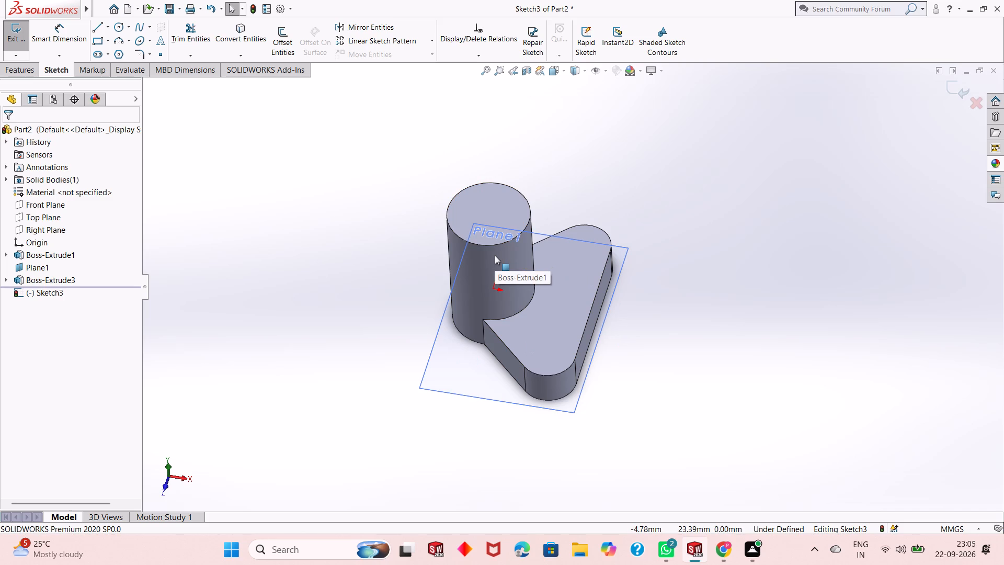
pyautogui.hotkey('ctrl', 'z')
pyautogui.hotkey('ctrl', 'z')
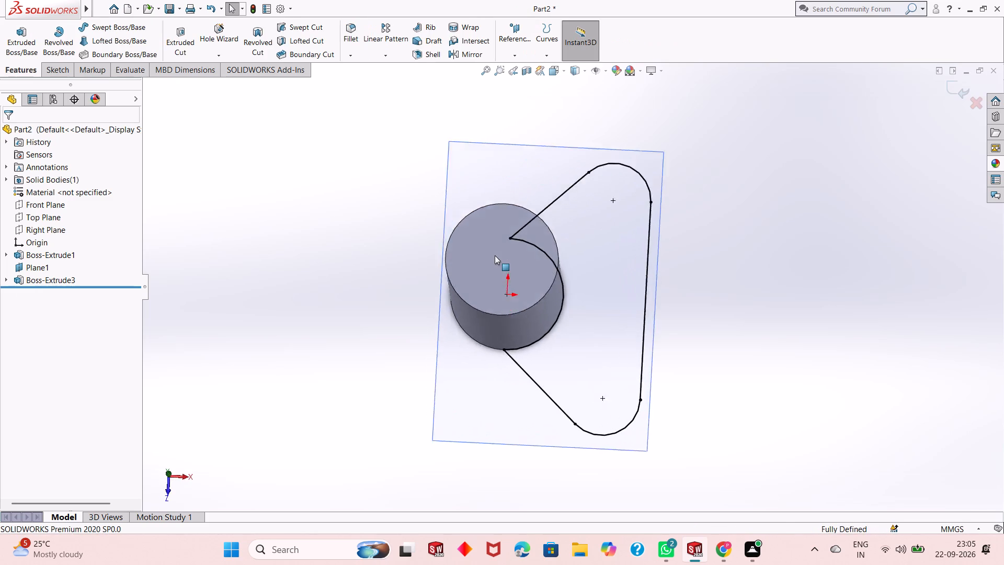
# Extrude the closed flange region beside the cylinder as a blind boss, 15 mm deep and merged with the body.
pyautogui.click(16, 79)
pyautogui.click(17, 74)
pyautogui.click(30, 41)
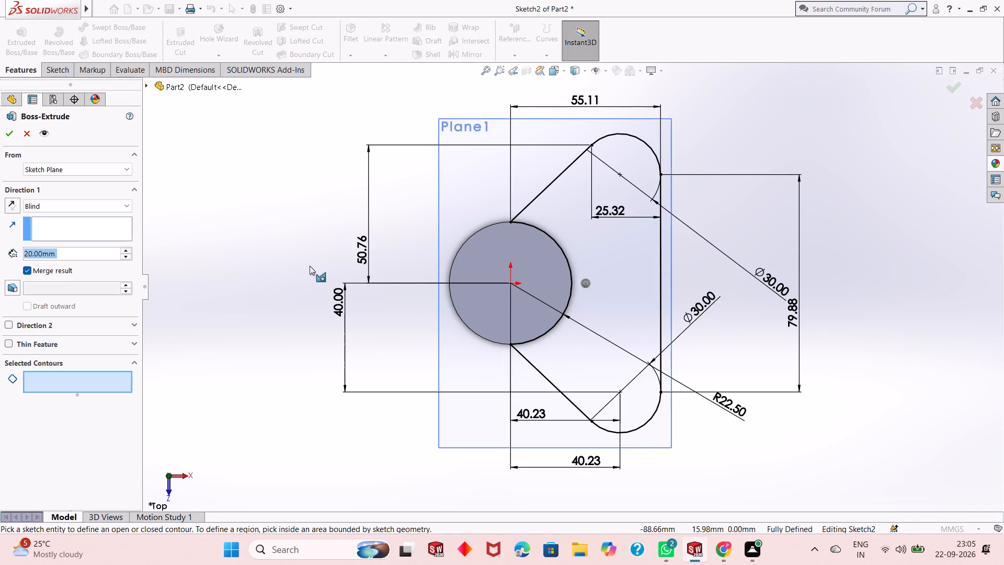
pyautogui.click(616, 309)
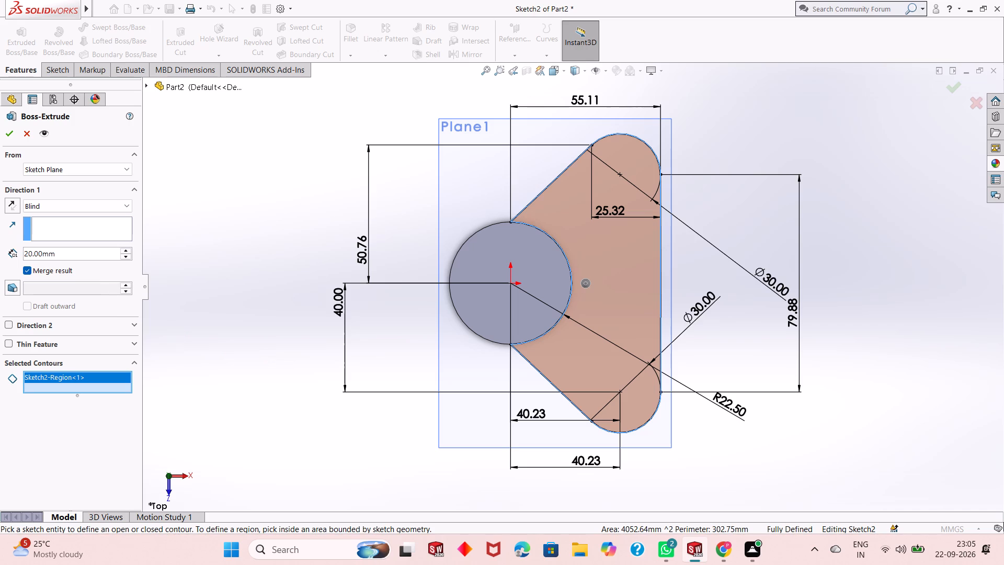
pyautogui.doubleClick(87, 252)
pyautogui.write('15')
pyautogui.press('Return')
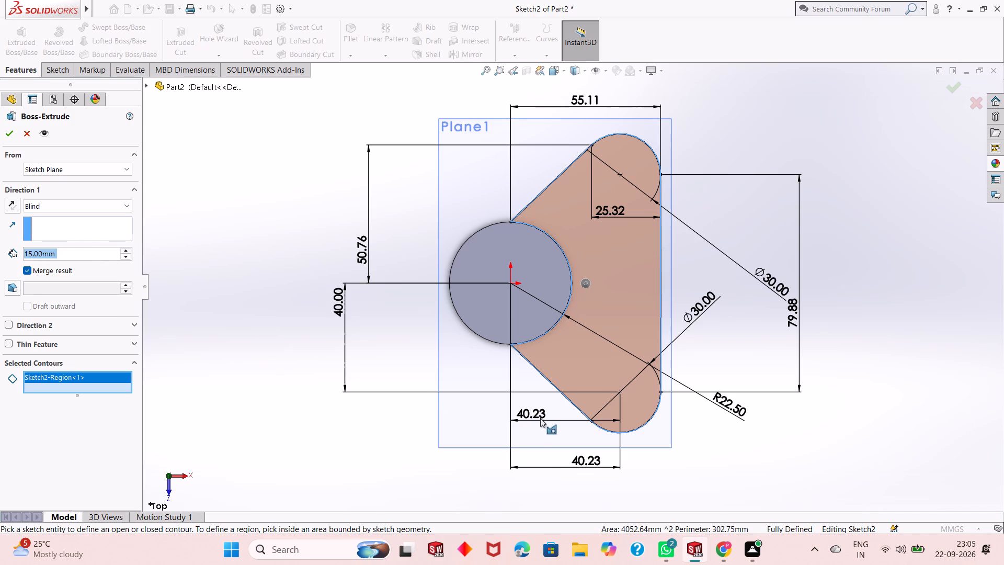
pyautogui.moveTo(540, 418); pyautogui.dragTo(546, 320, button='middle')
pyautogui.scroll(2, 586, 410)
pyautogui.moveTo(578, 409); pyautogui.dragTo(566, 349, button='middle')
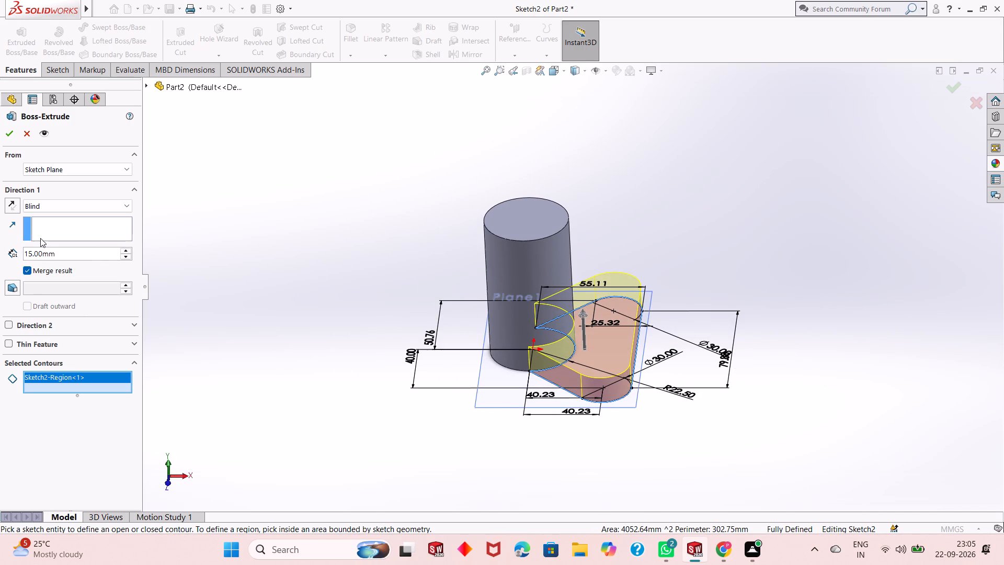
pyautogui.click(4, 138)
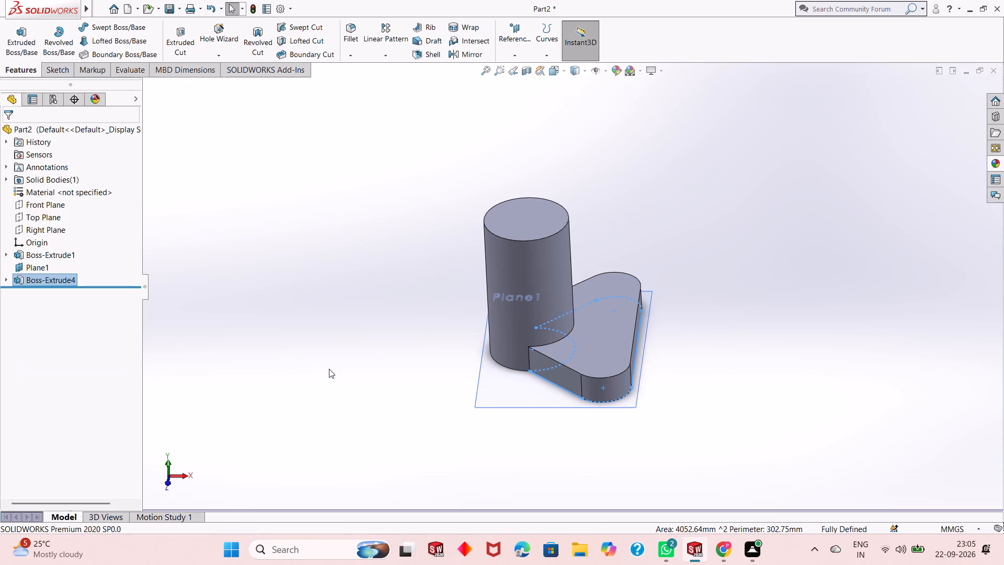
pyautogui.click(344, 374)
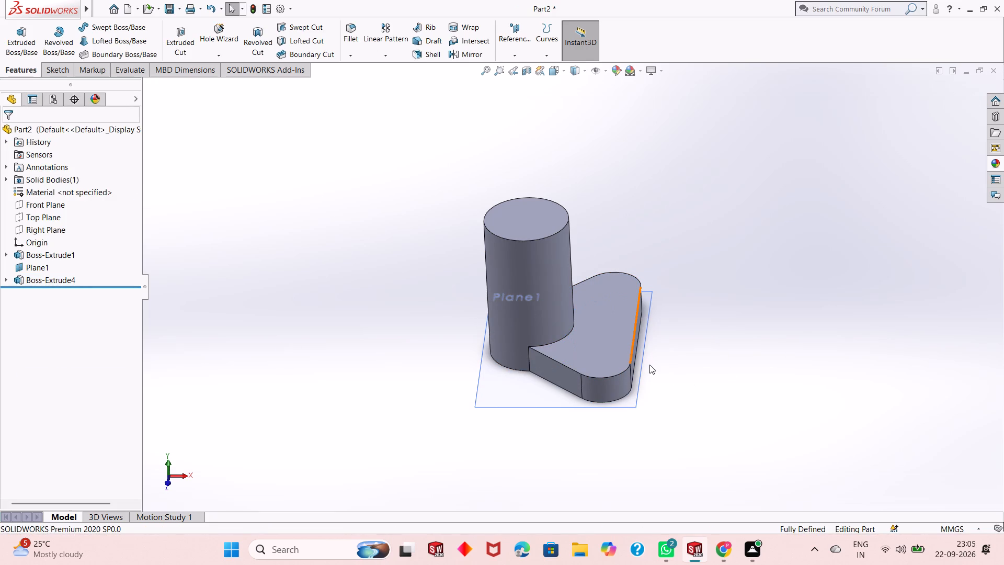
# Examine the re-extruded flange and its upper face against the cylinder from low and steep angles.
pyautogui.moveTo(654, 364); pyautogui.dragTo(666, 322, button='middle')
pyautogui.moveTo(670, 311); pyautogui.dragTo(666, 400, button='middle')
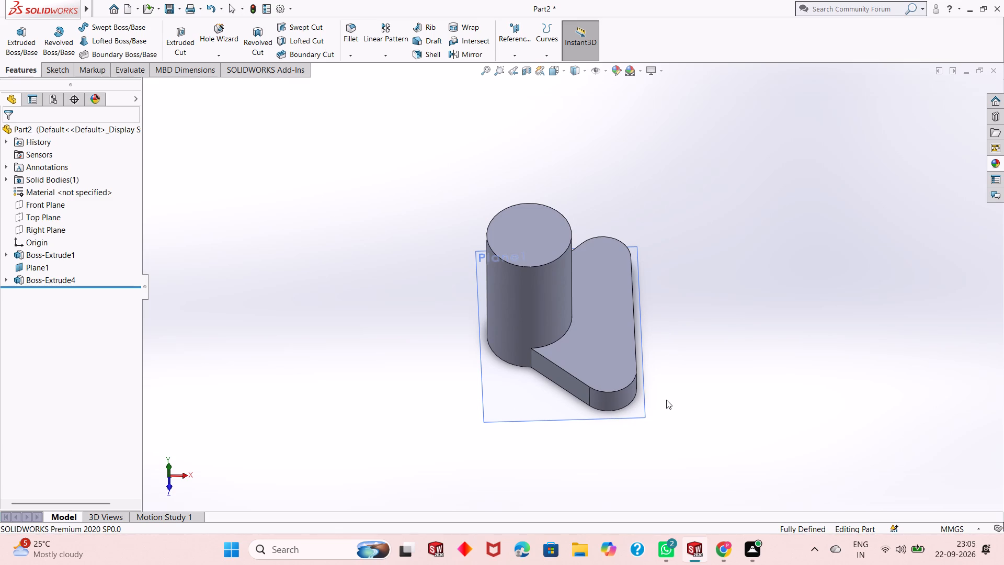
pyautogui.moveTo(657, 406); pyautogui.dragTo(663, 337, button='middle')
pyautogui.moveTo(664, 331); pyautogui.dragTo(645, 334, button='middle')
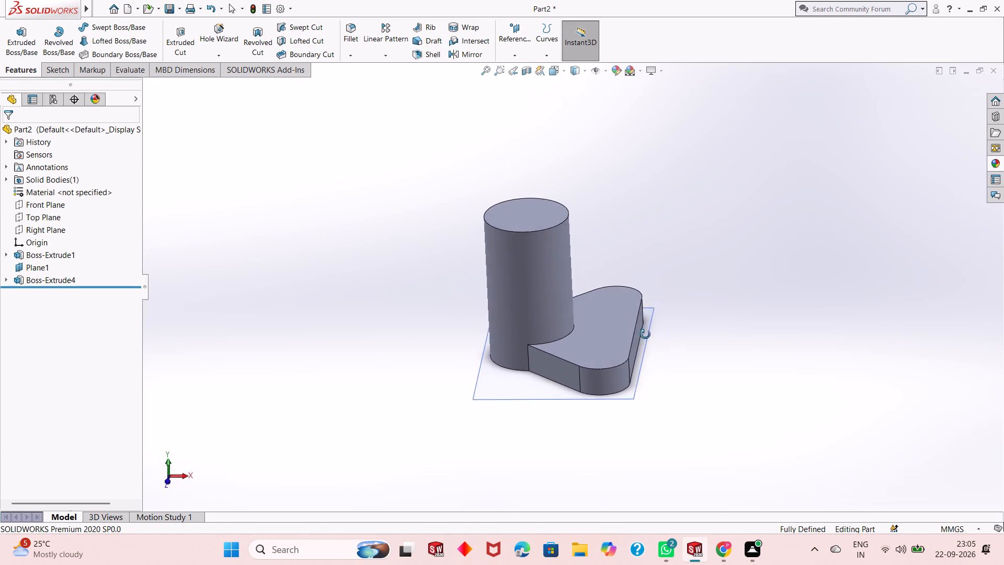
pyautogui.moveTo(645, 334); pyautogui.dragTo(637, 404, button='middle')
pyautogui.scroll(-2, 561, 246)
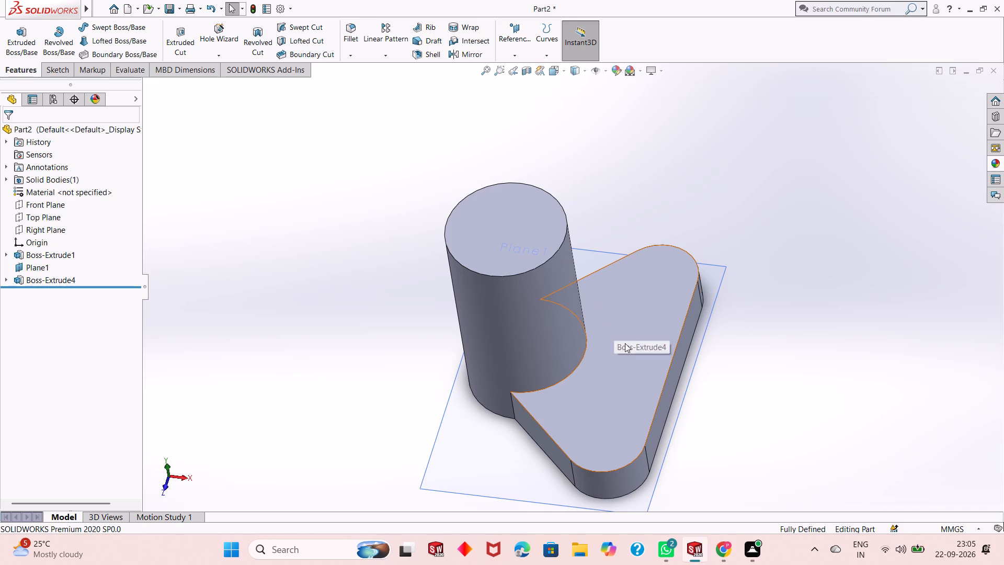
pyautogui.click(625, 343)
pyautogui.click(643, 311)
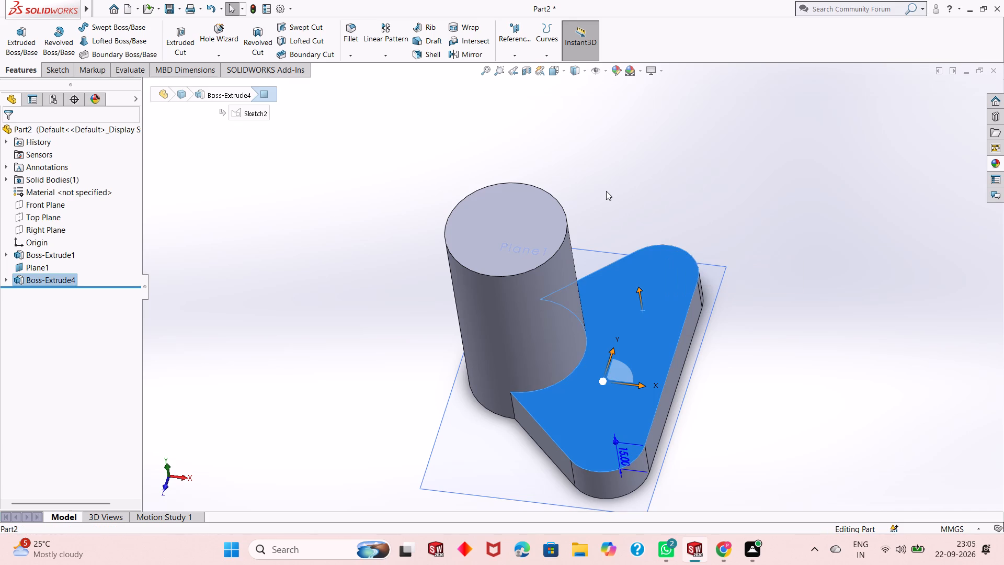
pyautogui.press('Escape')
pyautogui.press('Escape')
pyautogui.press('Escape')
pyautogui.scroll(1, 602, 233)
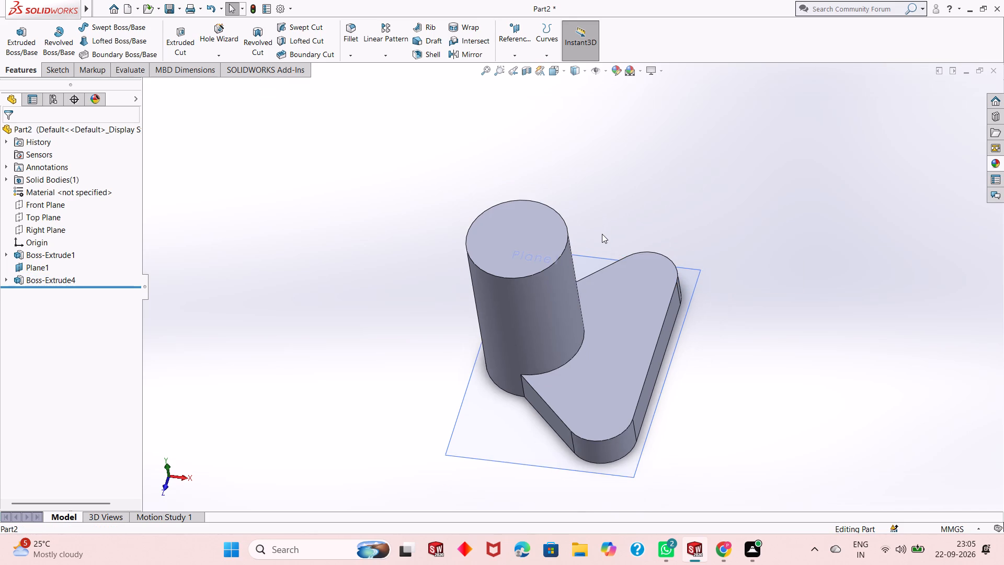
pyautogui.scroll(1, 602, 234)
# Start a new sketch on Plane1 and orient the view normal to it.
pyautogui.rightClick(501, 386)
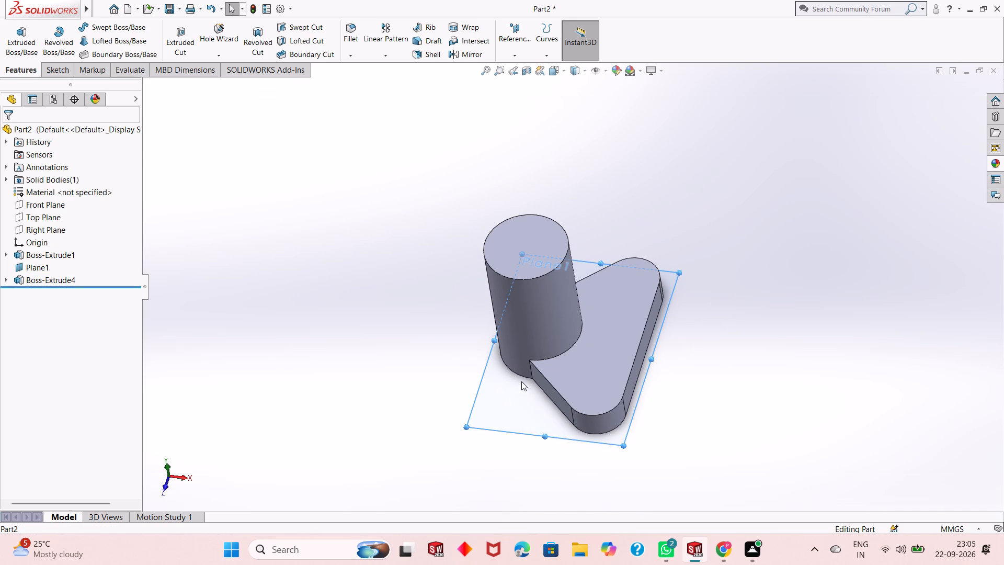
pyautogui.click(527, 374)
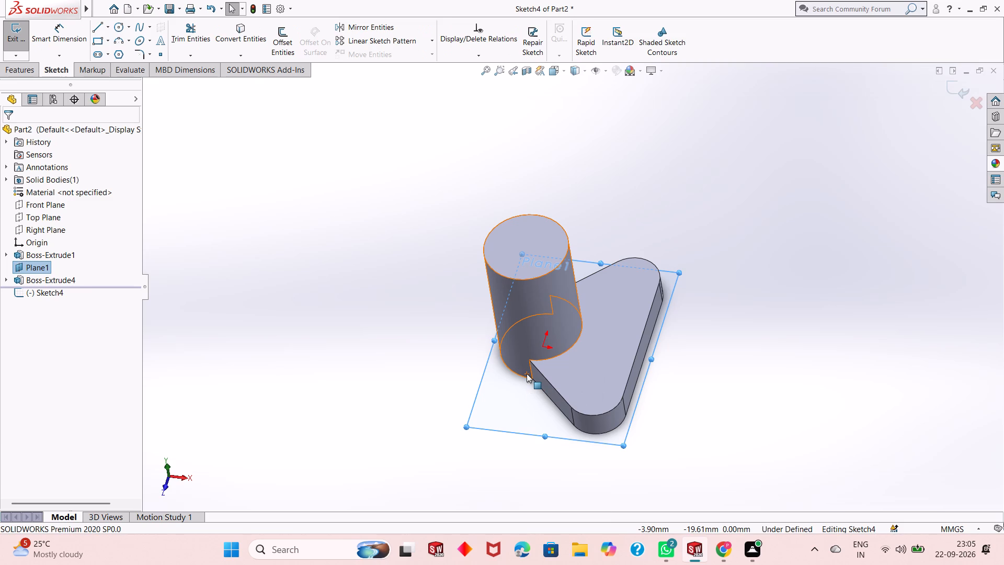
pyautogui.hotkey('ctrl', '8')
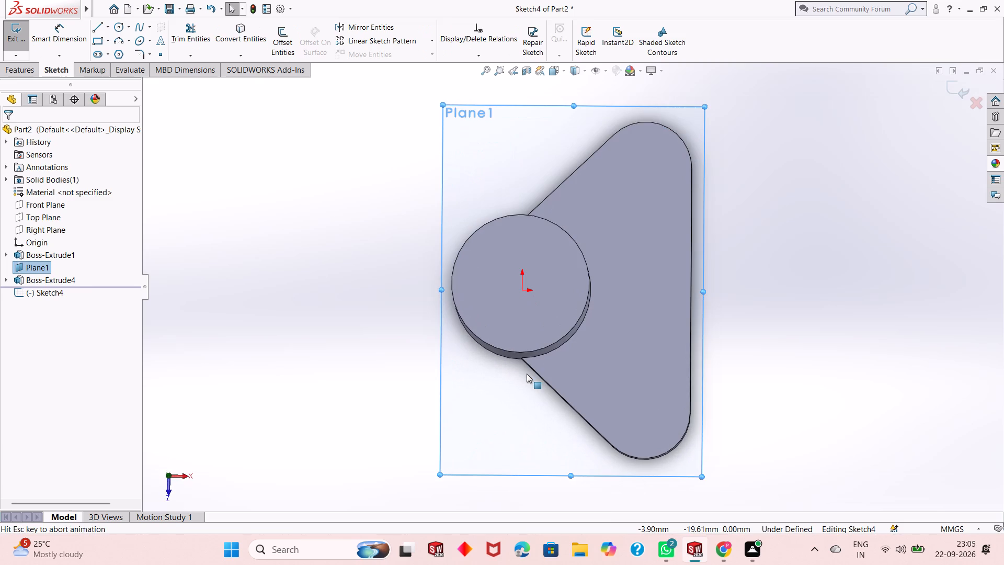
pyautogui.press('Escape')
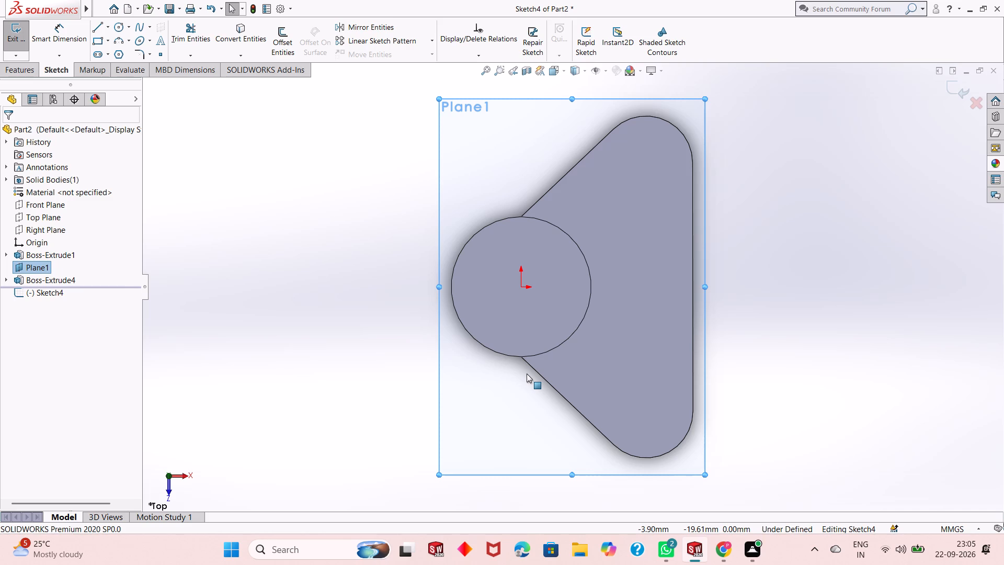
# Sketch a circle of about 21 mm radius opposite the flange, its centre level with the origin and about 70 mm away.
pyautogui.click(114, 25)
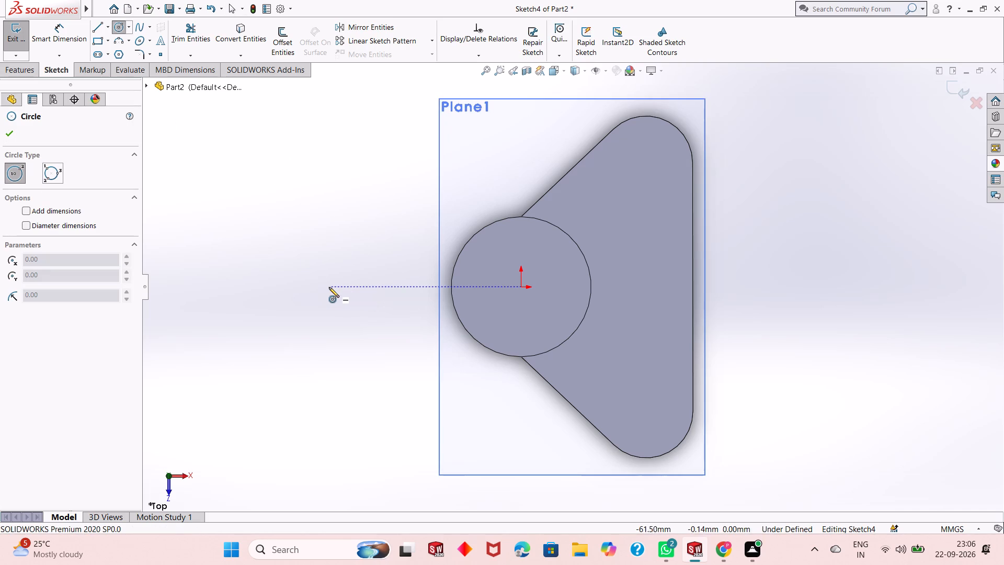
pyautogui.click(303, 287)
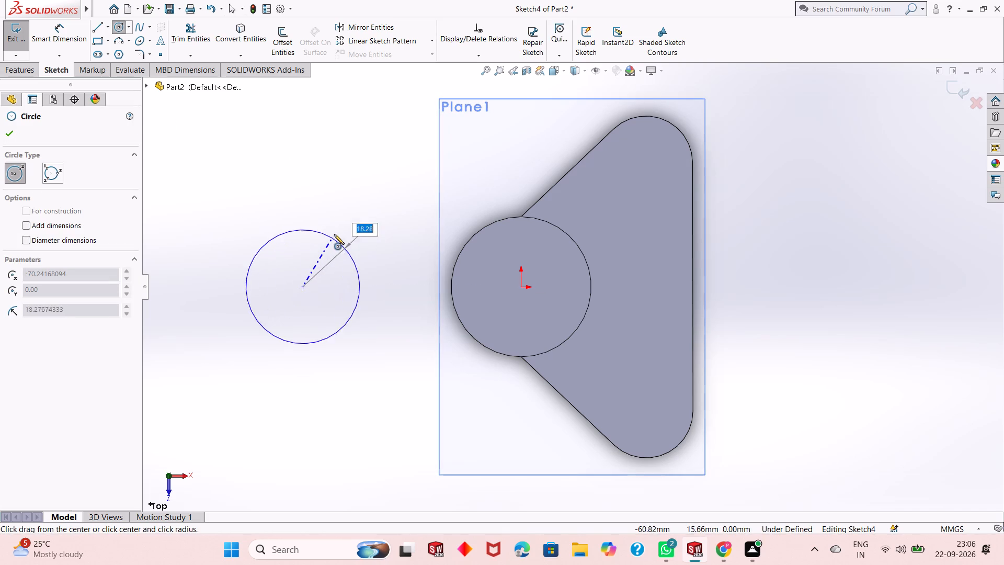
pyautogui.click(337, 231)
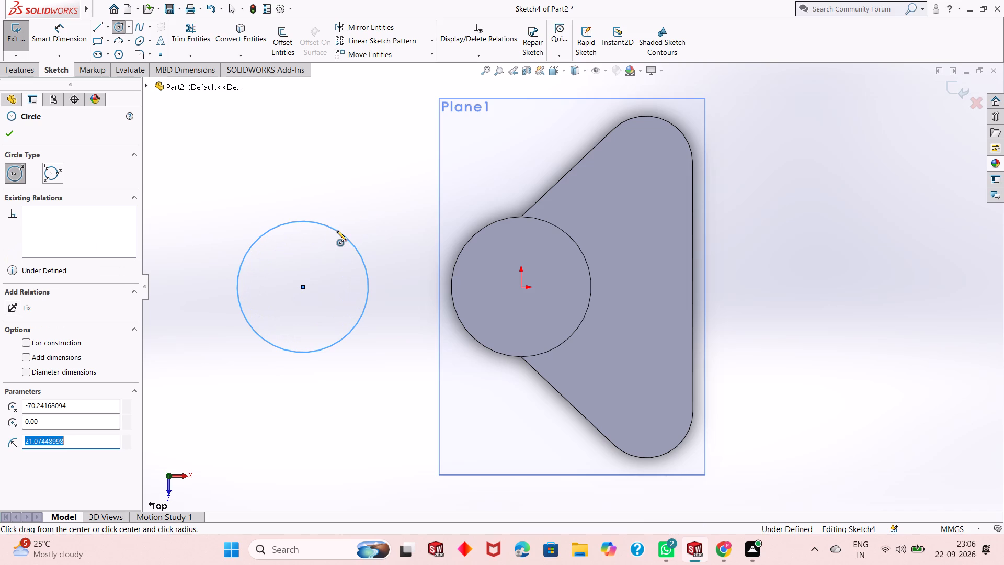
pyautogui.rightClick(329, 176)
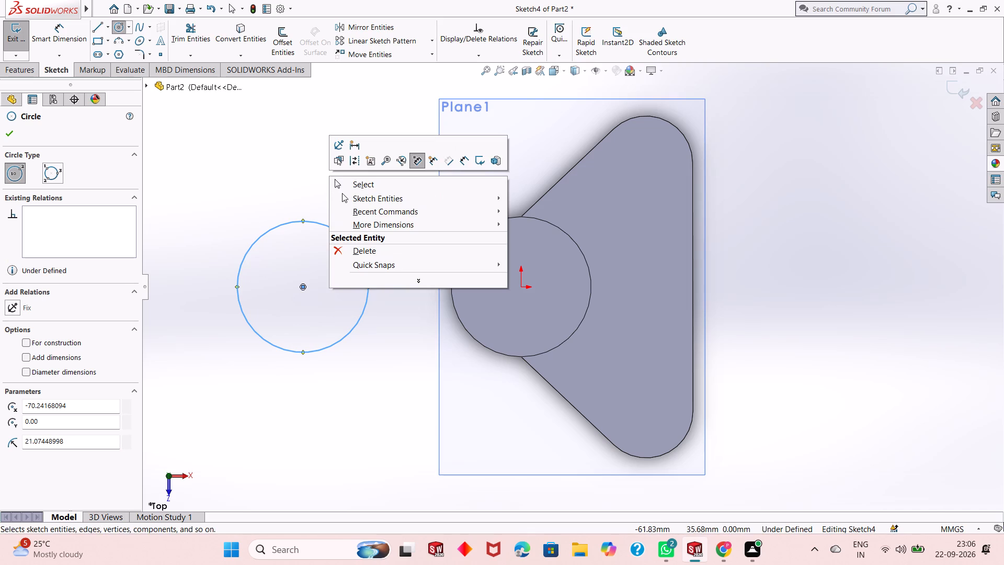
pyautogui.click(353, 187)
# Dimension the new circle's diameter as 30 mm.
pyautogui.click(81, 35)
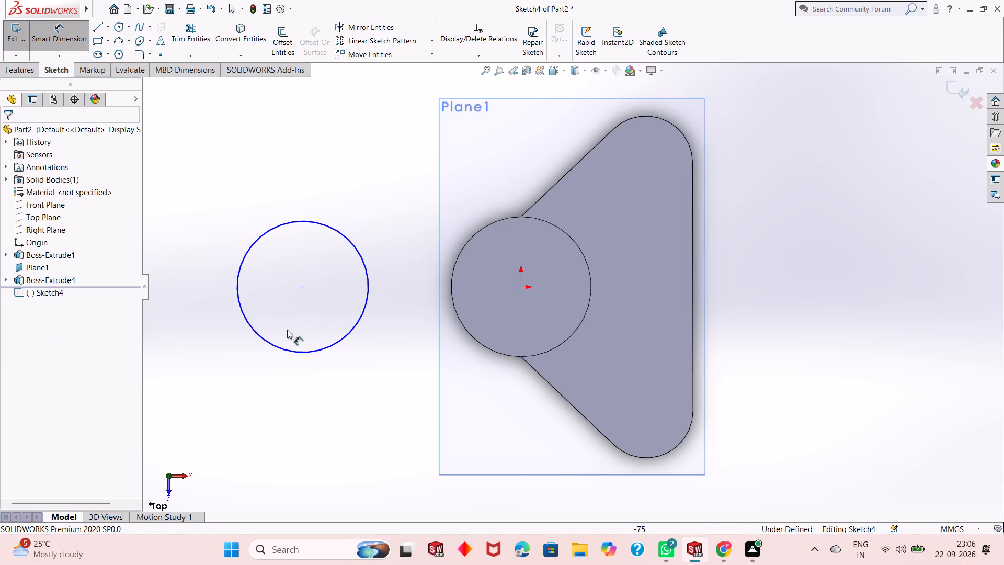
pyautogui.click(287, 349)
pyautogui.click(247, 419)
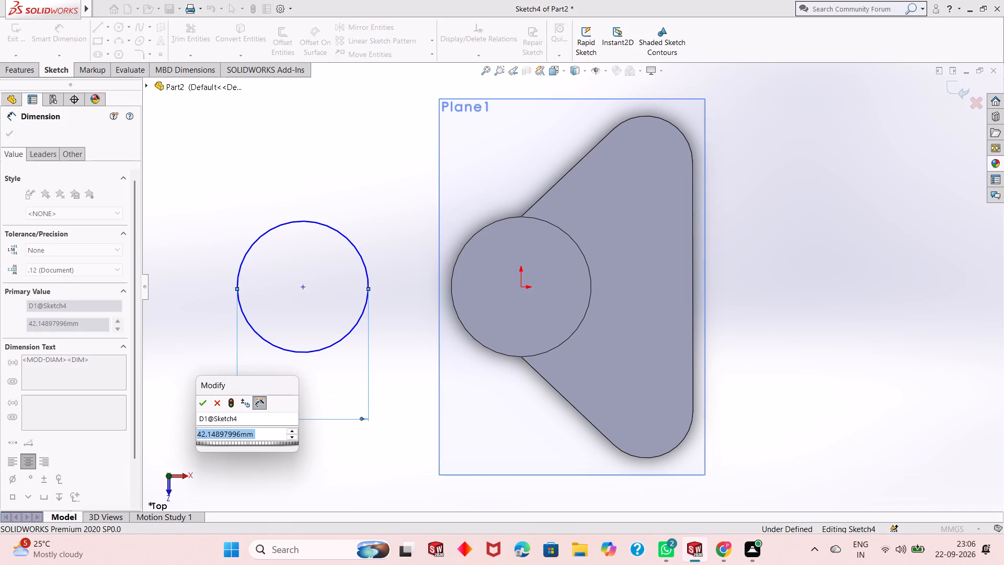
pyautogui.write('30')
pyautogui.press('Return')
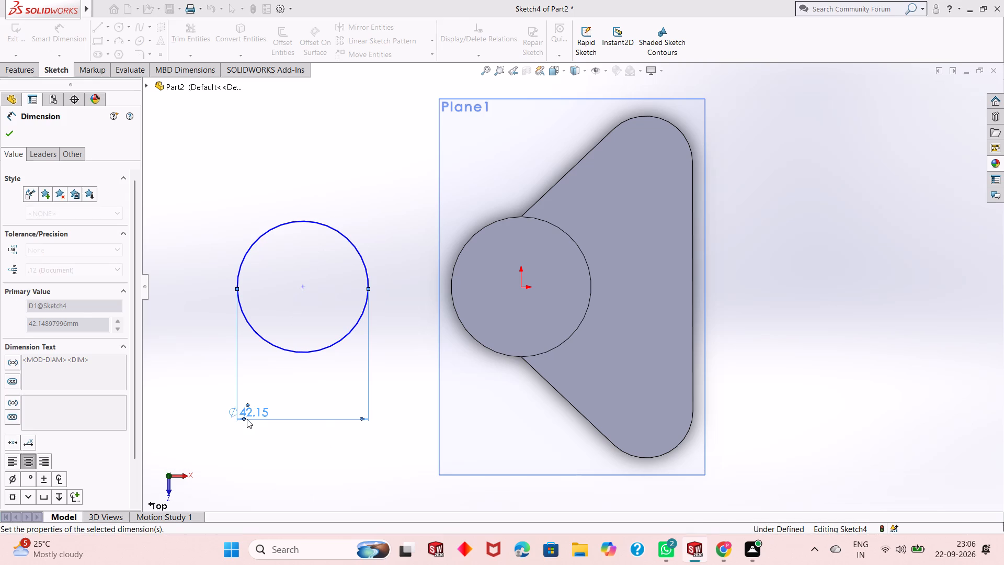
pyautogui.scroll(1, 247, 419)
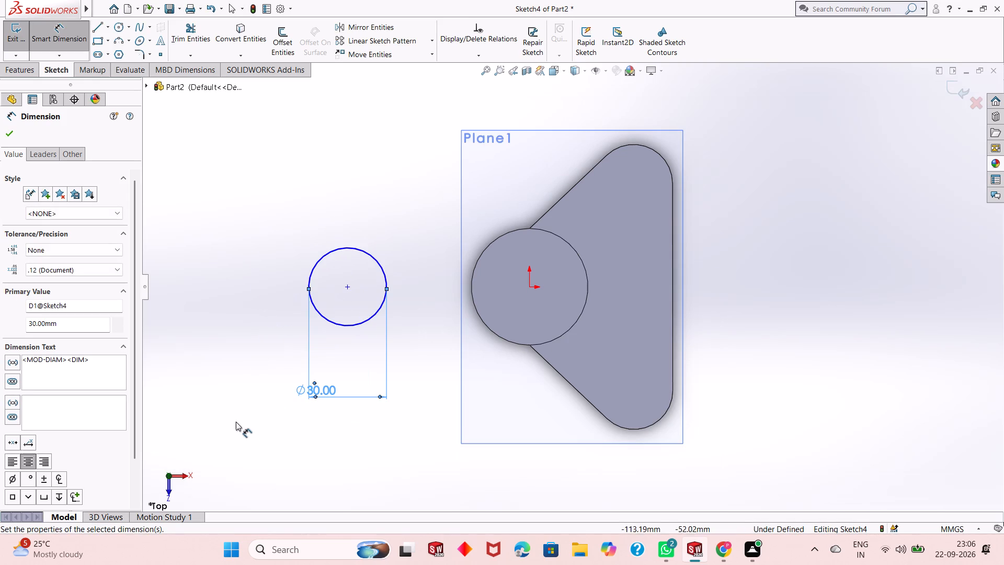
# Dimension the distance between the circle's centre and the origin as 60 mm.
pyautogui.click(349, 288)
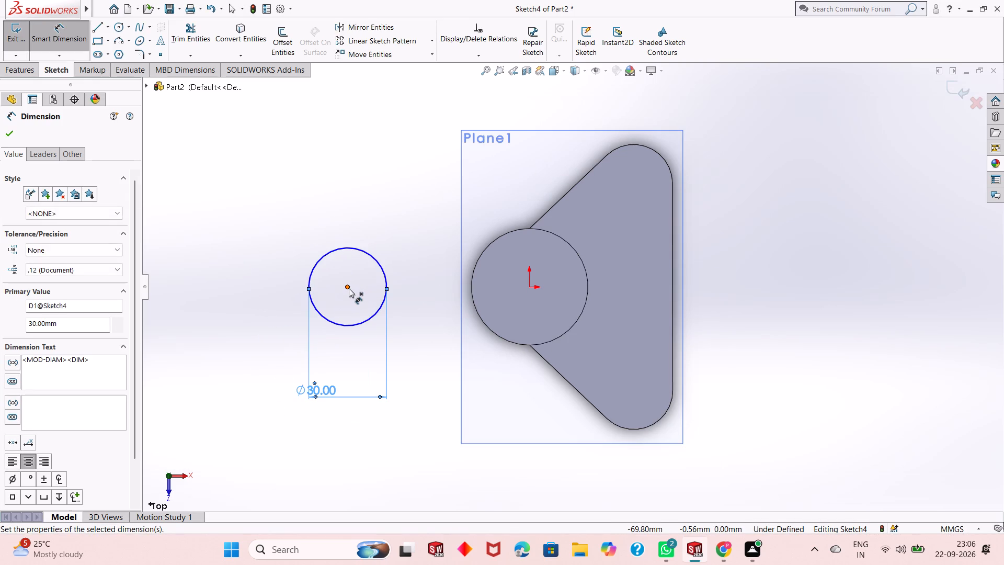
pyautogui.click(530, 288)
pyautogui.click(470, 481)
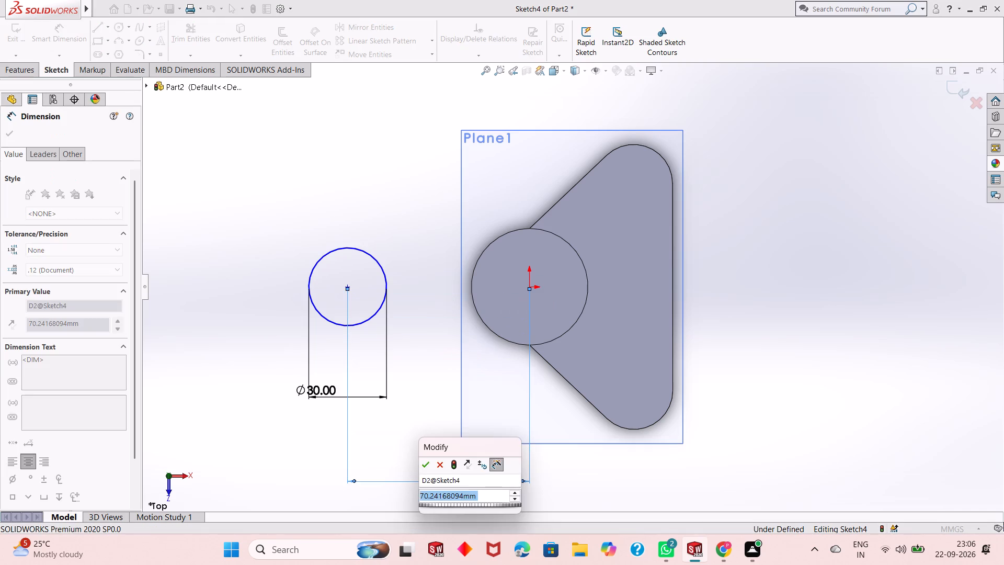
pyautogui.write('60')
pyautogui.press('Return')
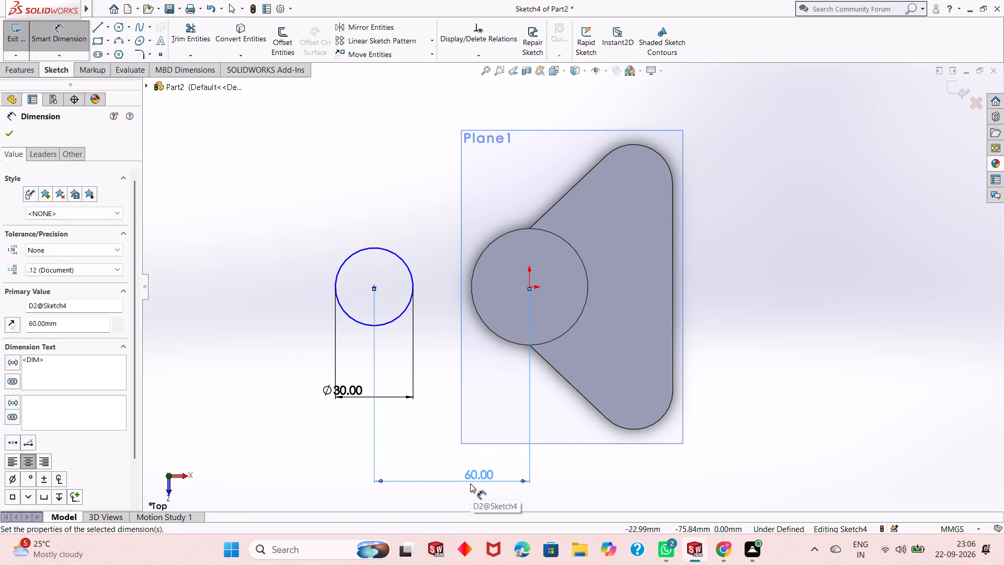
pyautogui.rightClick(291, 231)
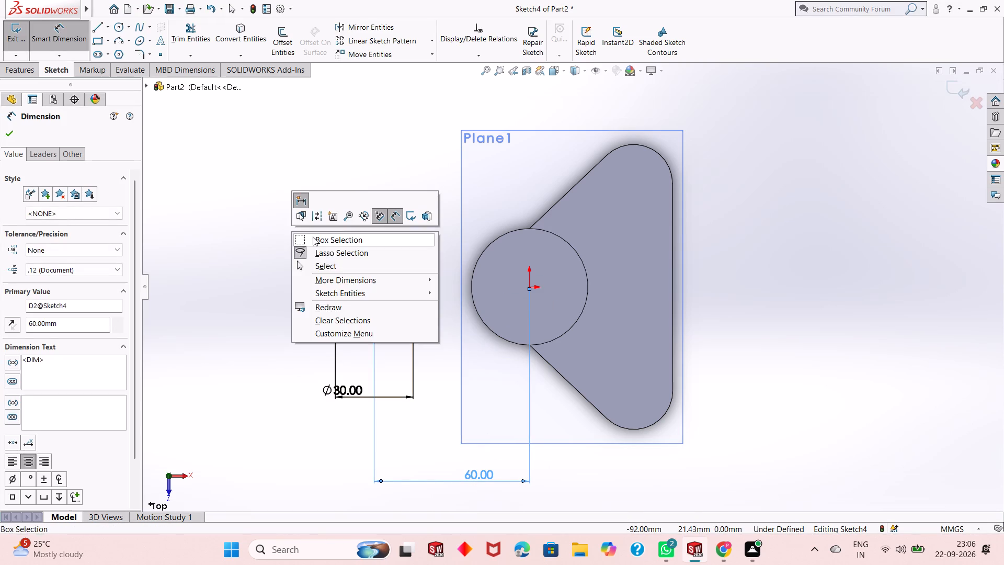
pyautogui.click(335, 264)
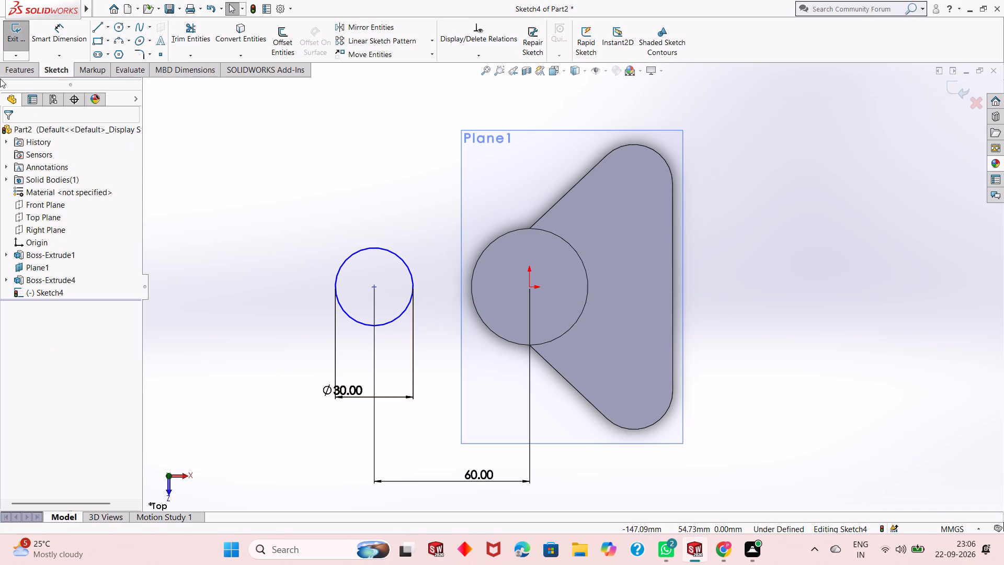
# Sketch two horizontal lines about 43 mm long from the circle's top and bottom points to the cylinder's edge, joined there by a vertical line.
pyautogui.click(97, 29)
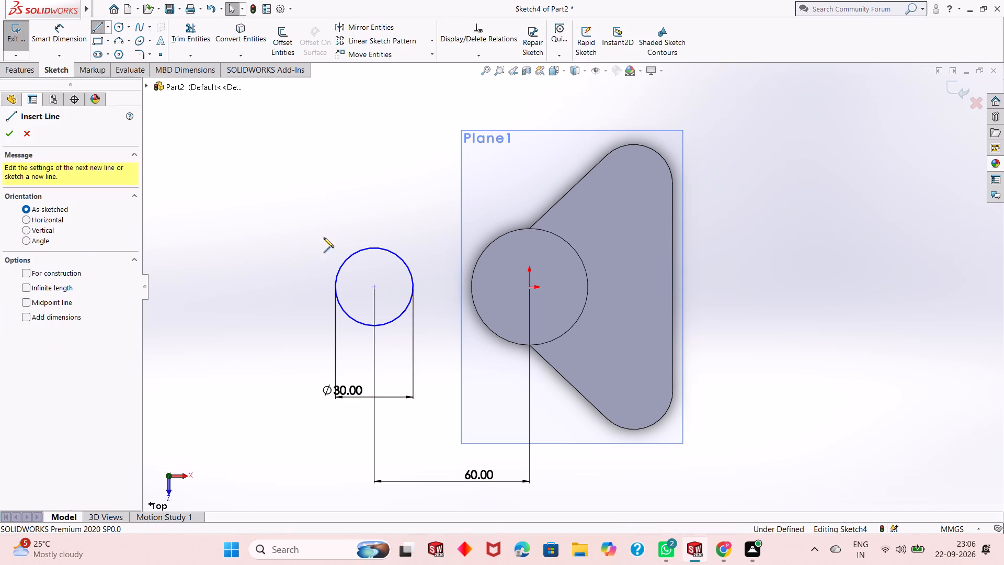
pyautogui.click(375, 248)
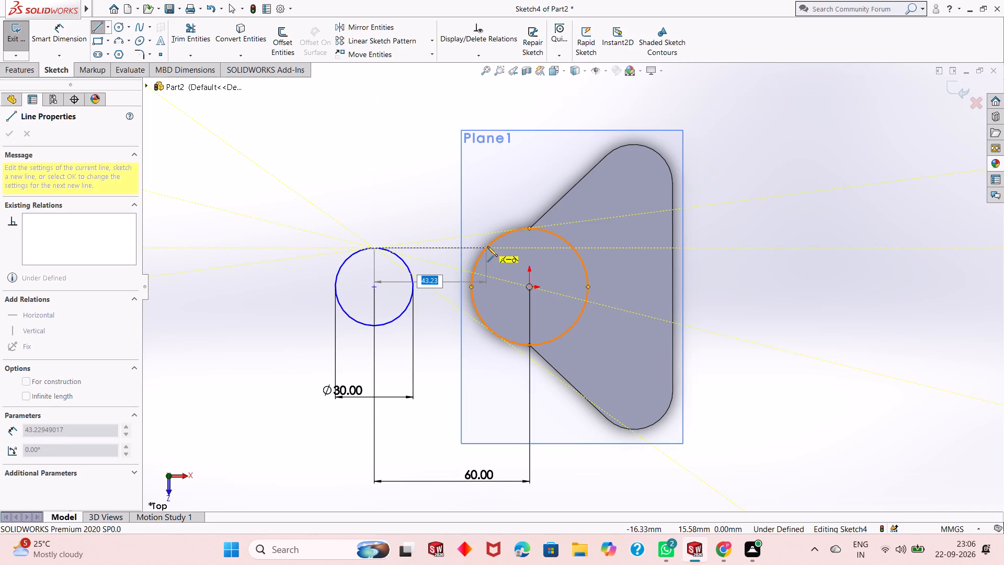
pyautogui.click(487, 246)
pyautogui.click(488, 327)
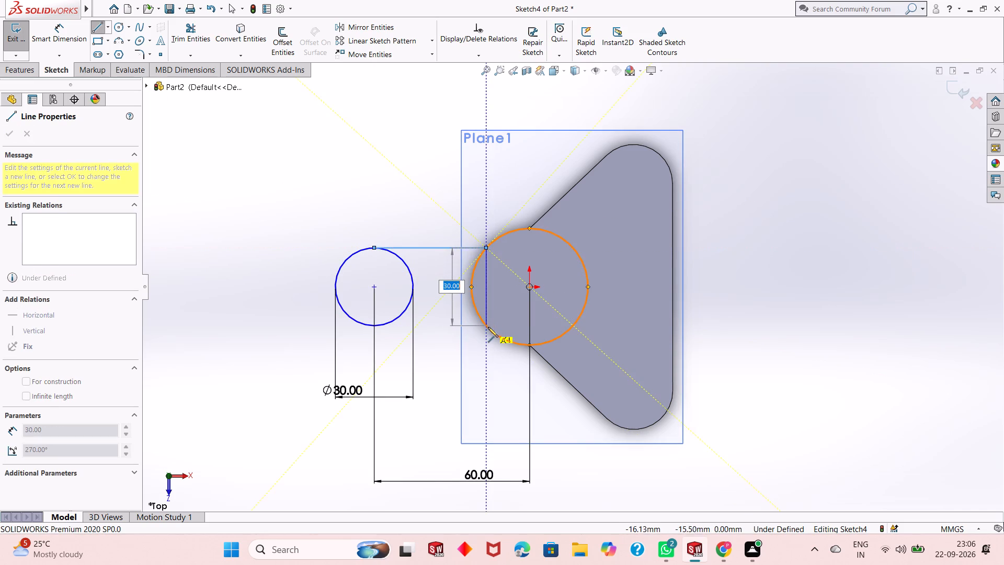
pyautogui.click(372, 326)
pyautogui.press('Escape')
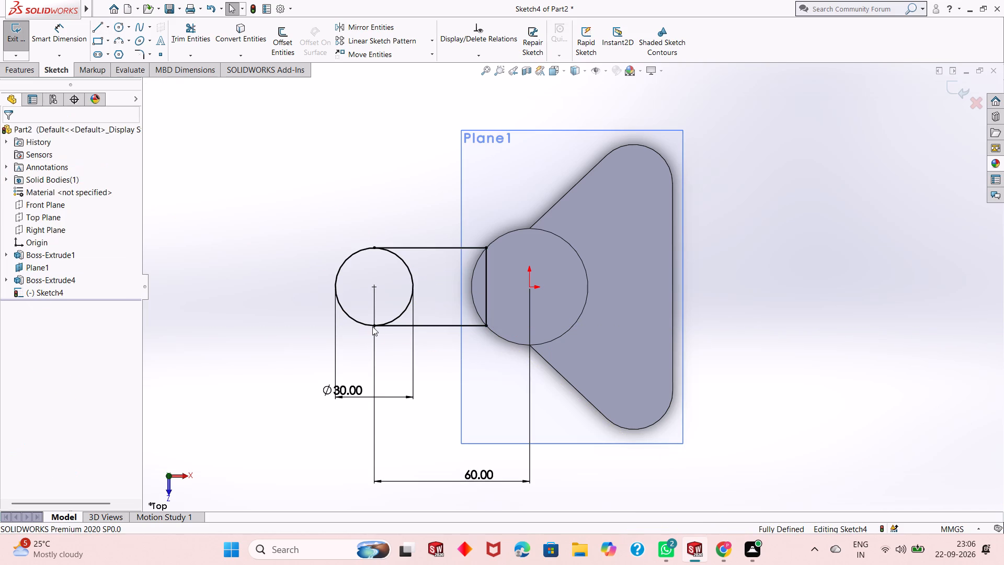
# Trim away the half of the 30 mm circle facing the cylinder, leaving a round-ended arm outline.
pyautogui.click(193, 36)
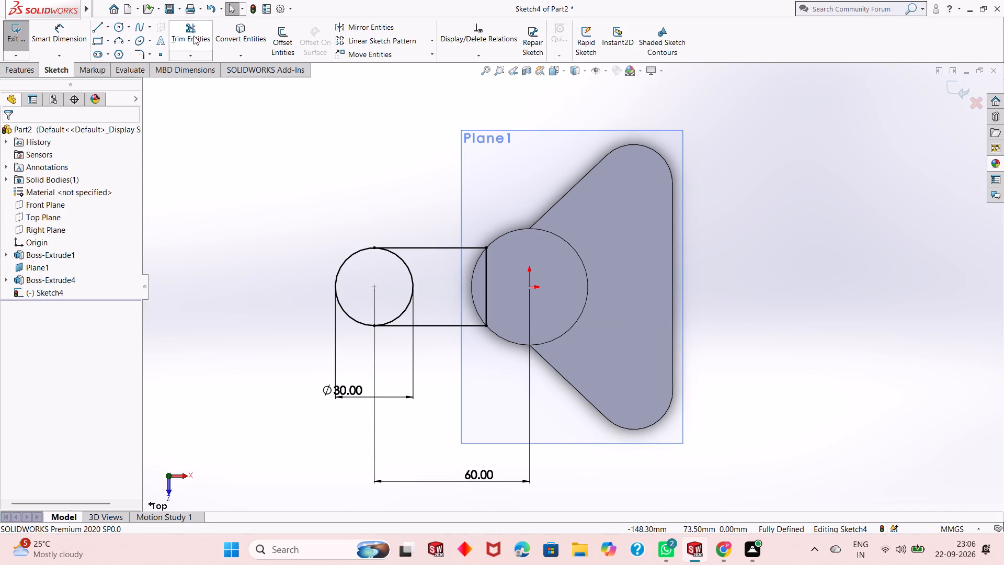
pyautogui.click(405, 308)
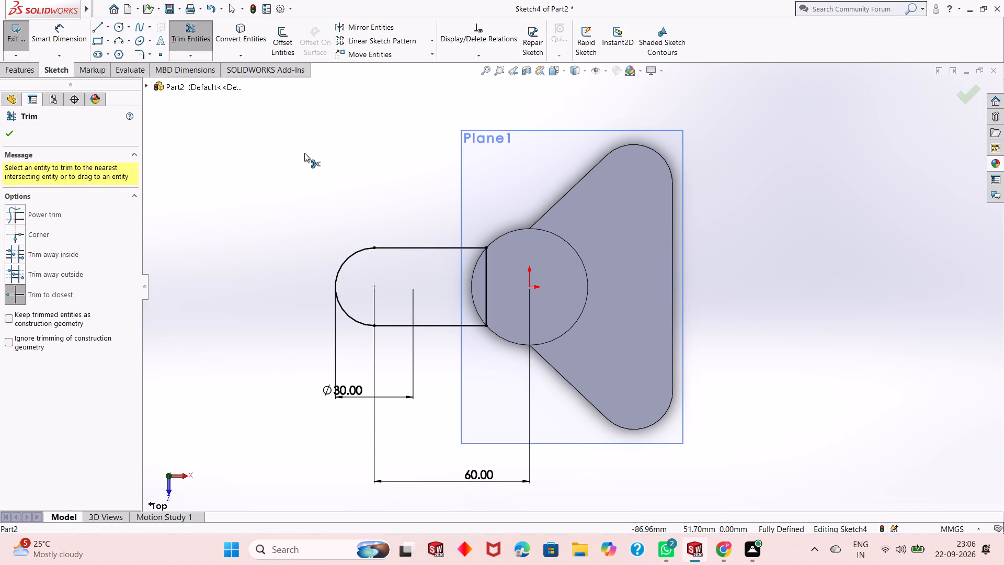
pyautogui.rightClick(304, 153)
pyautogui.click(336, 190)
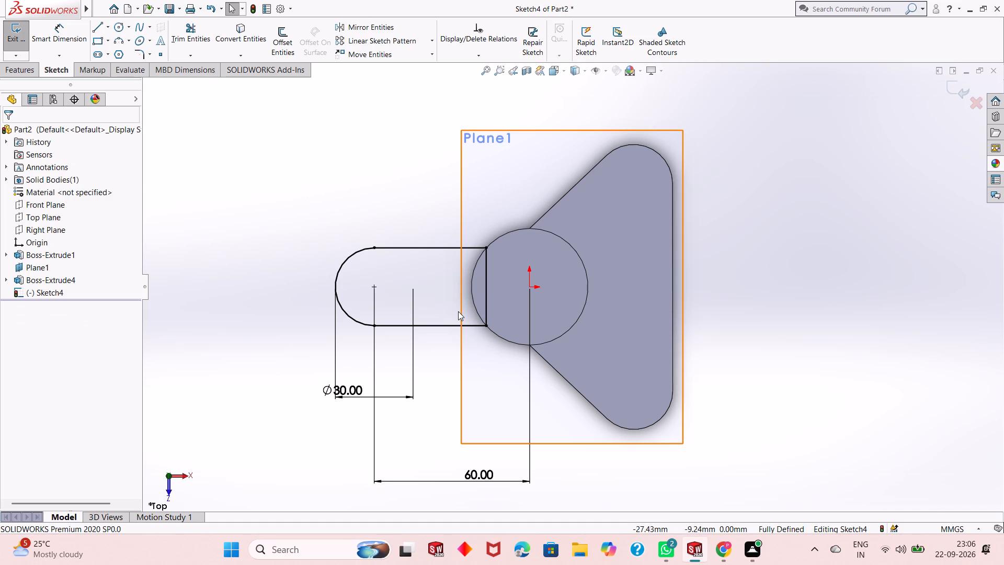
# Examine how the arm outline meets the base of the cylinder from several angles.
pyautogui.moveTo(466, 384); pyautogui.dragTo(466, 287, button='middle')
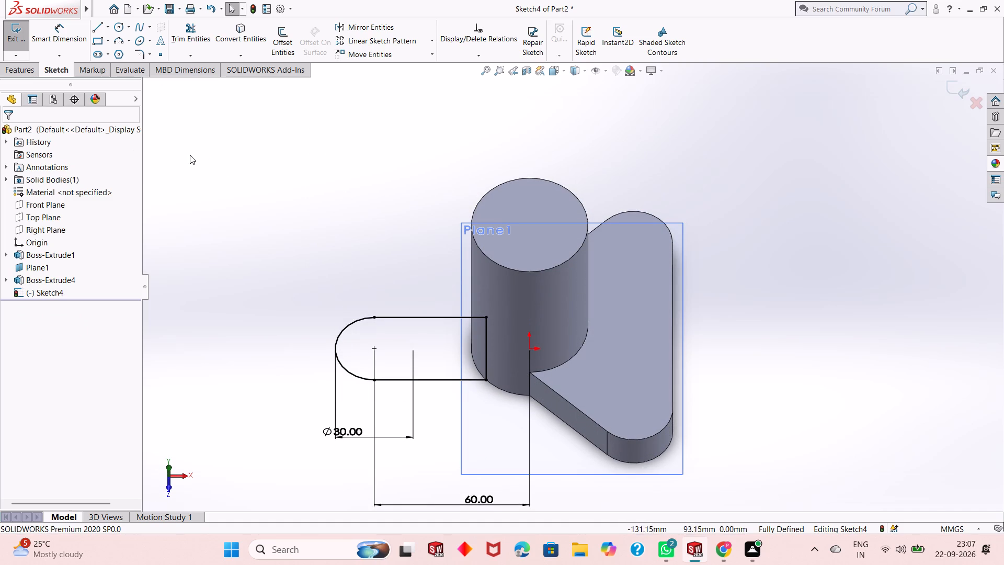
pyautogui.scroll(-4, 536, 317)
pyautogui.scroll(6, 536, 317)
pyautogui.moveTo(698, 333); pyautogui.dragTo(751, 298, button='middle')
pyautogui.moveTo(637, 361); pyautogui.dragTo(636, 351, button='middle')
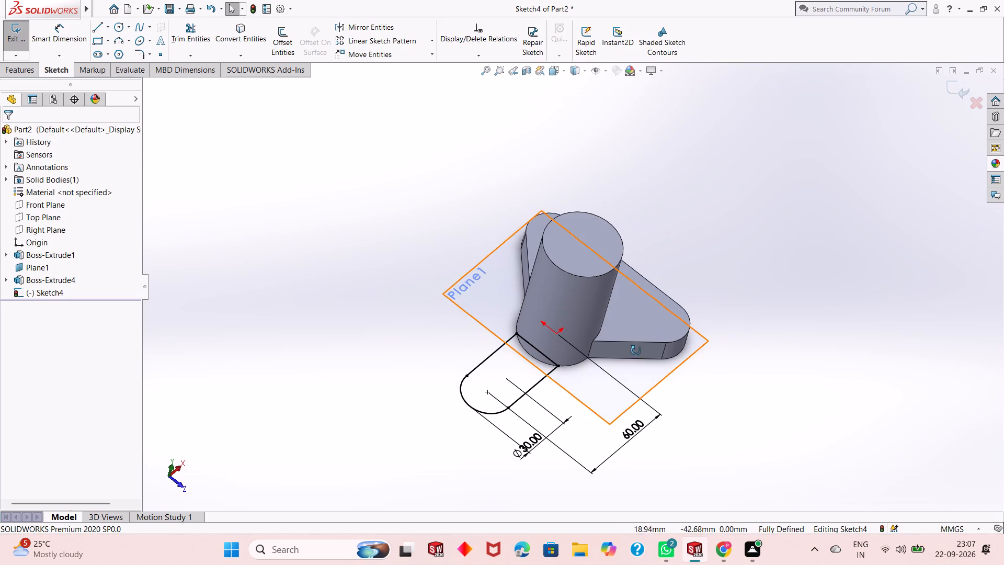
pyautogui.moveTo(636, 351); pyautogui.dragTo(570, 390, button='middle')
pyautogui.scroll(-2, 565, 330)
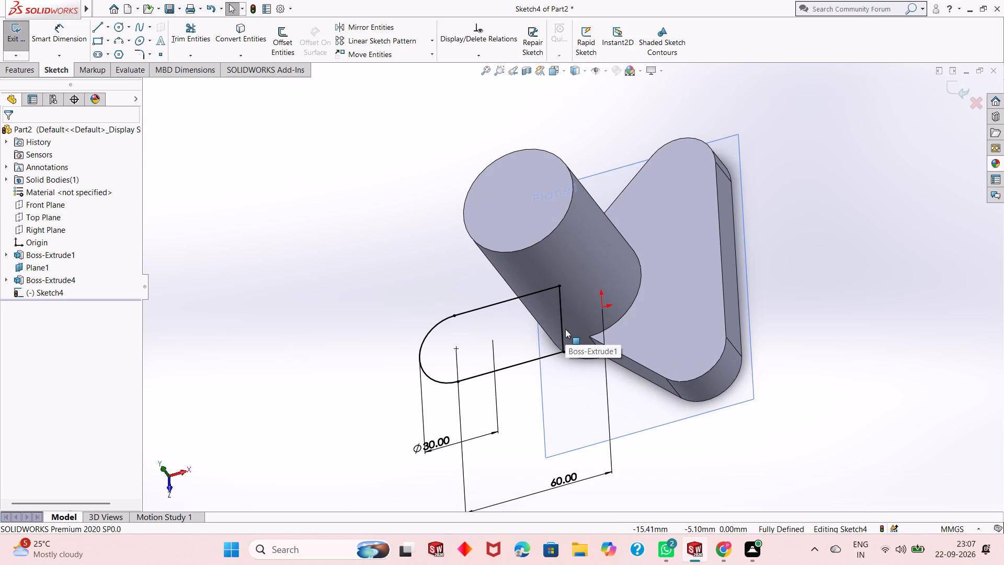
pyautogui.scroll(-3, 563, 330)
pyautogui.scroll(2, 563, 330)
pyautogui.moveTo(598, 331); pyautogui.dragTo(630, 239, button='middle')
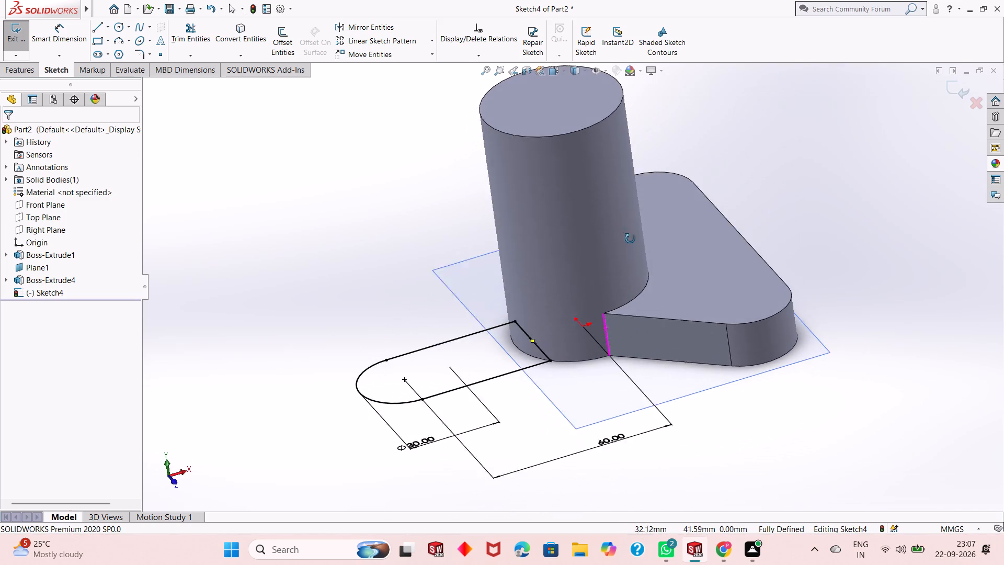
pyautogui.moveTo(630, 239); pyautogui.dragTo(632, 233, button='middle')
pyautogui.scroll(-1, 610, 244)
pyautogui.scroll(1, 563, 342)
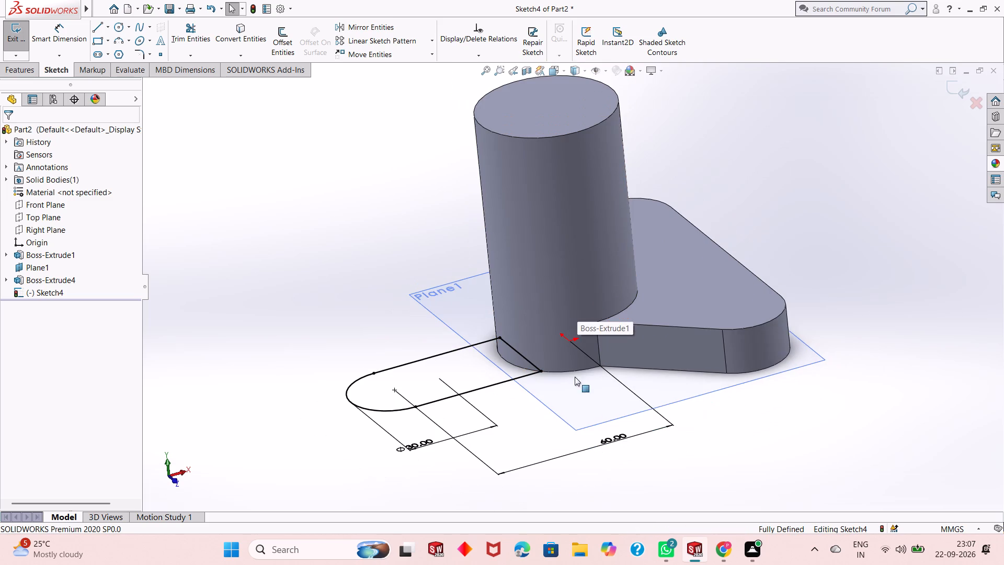
pyautogui.moveTo(586, 410); pyautogui.dragTo(575, 444, button='middle')
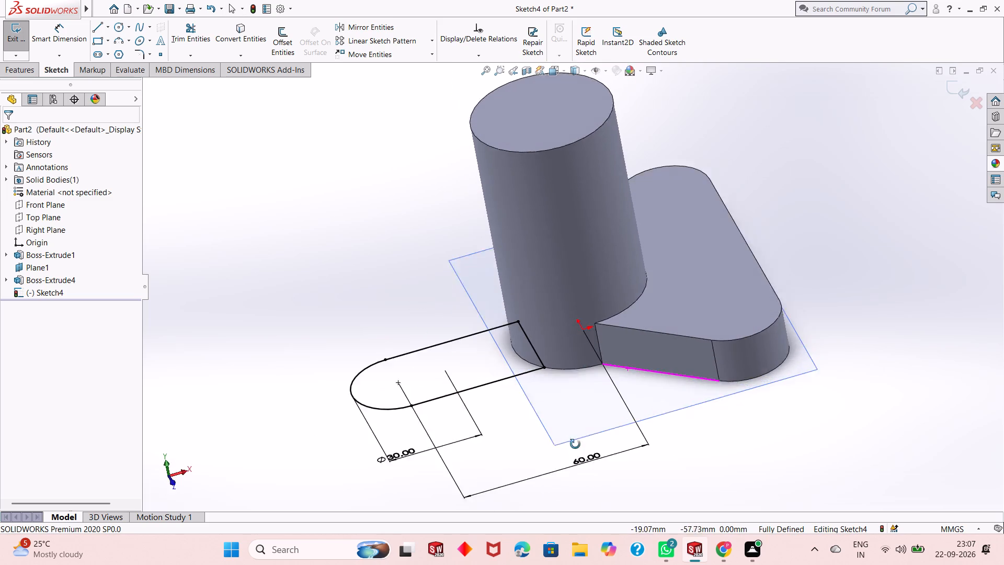
pyautogui.moveTo(575, 444); pyautogui.dragTo(578, 467, button='middle')
pyautogui.scroll(1, 578, 467)
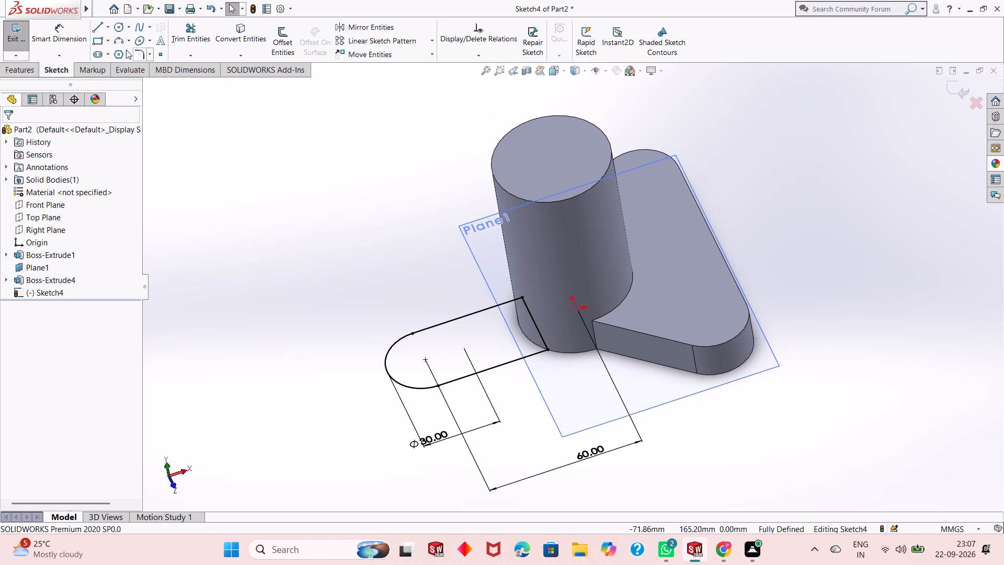
# Extrude the round-ended arm profile 15 mm upward as a blind boss merged with the cylinder.
pyautogui.click(33, 75)
pyautogui.click(31, 41)
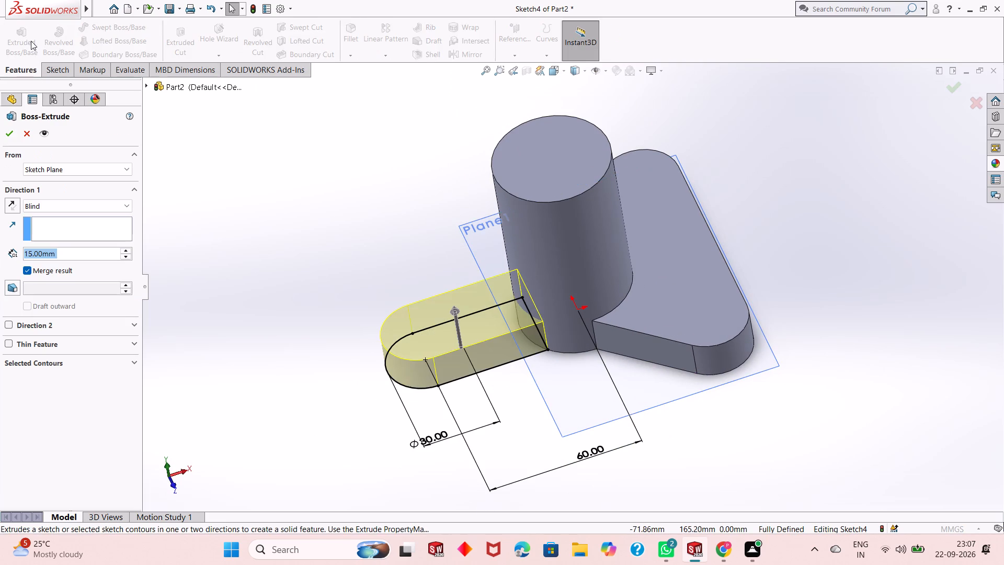
pyautogui.click(5, 132)
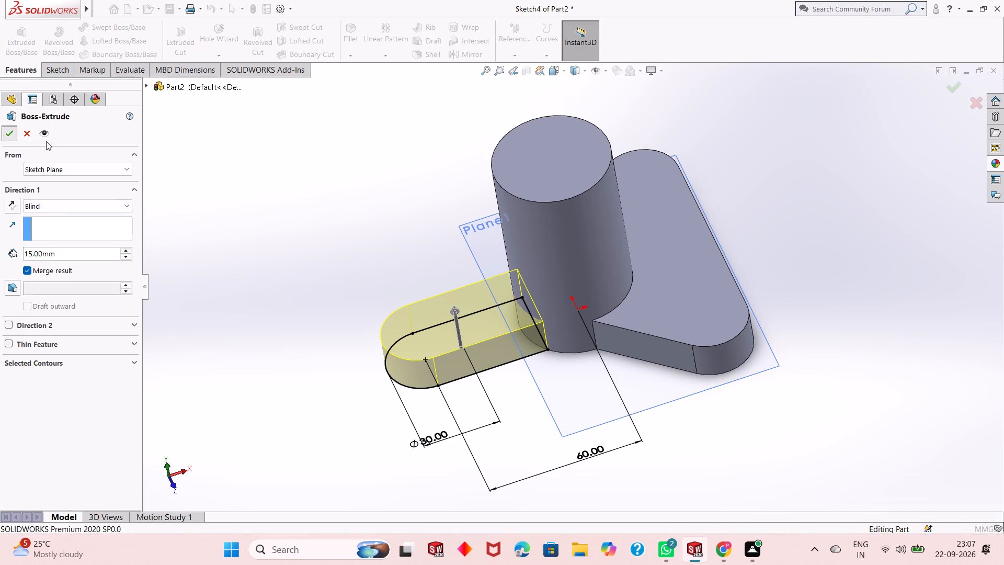
pyautogui.click(300, 207)
# Hide the reference plane Plane1 at the base of the part.
pyautogui.moveTo(575, 380); pyautogui.dragTo(580, 281, button='middle')
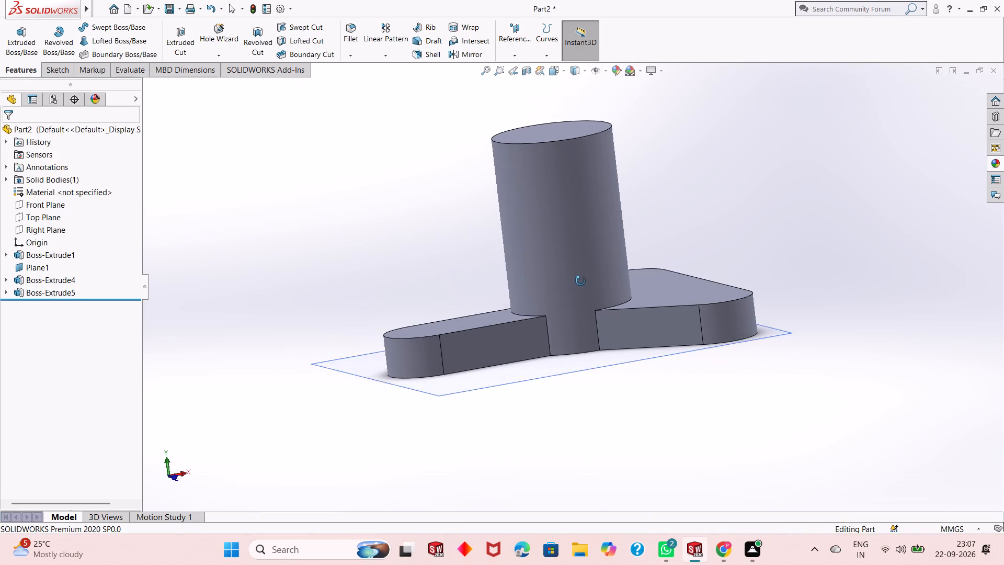
pyautogui.moveTo(580, 281); pyautogui.dragTo(584, 276, button='middle')
pyautogui.moveTo(579, 278); pyautogui.dragTo(578, 295, button='middle')
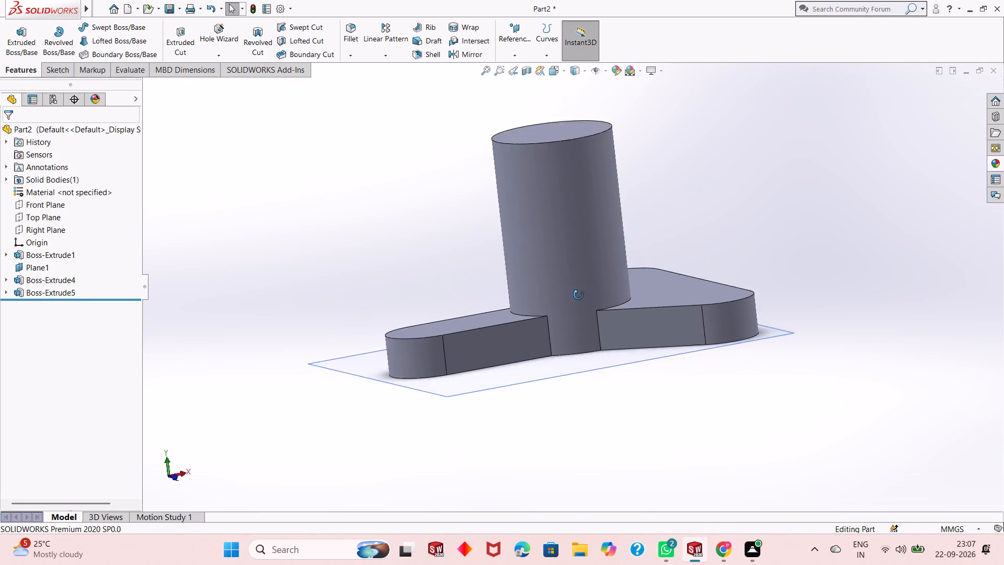
pyautogui.moveTo(578, 295); pyautogui.dragTo(578, 353, button='middle')
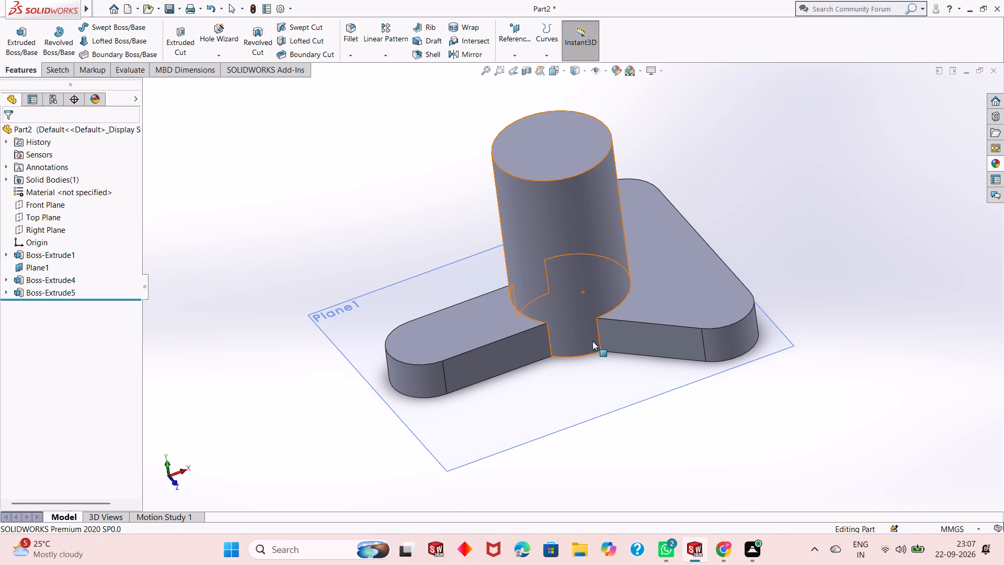
pyautogui.moveTo(592, 341); pyautogui.dragTo(602, 299, button='middle')
pyautogui.scroll(-1, 603, 298)
pyautogui.scroll(1, 599, 293)
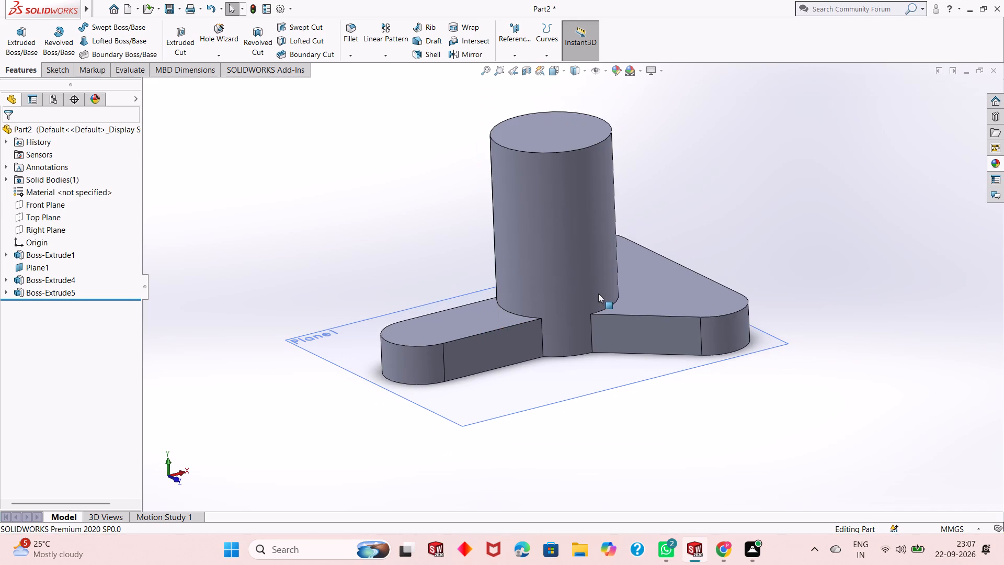
pyautogui.moveTo(696, 400); pyautogui.dragTo(691, 345, button='middle')
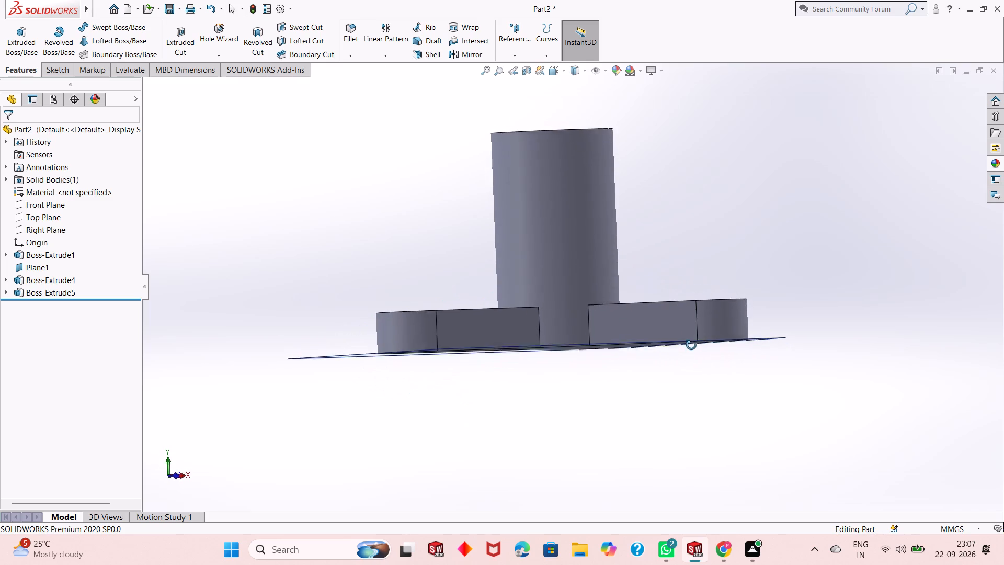
pyautogui.moveTo(691, 345); pyautogui.dragTo(680, 335, button='middle')
pyautogui.moveTo(631, 375); pyautogui.dragTo(604, 471, button='middle')
pyautogui.rightClick(475, 401)
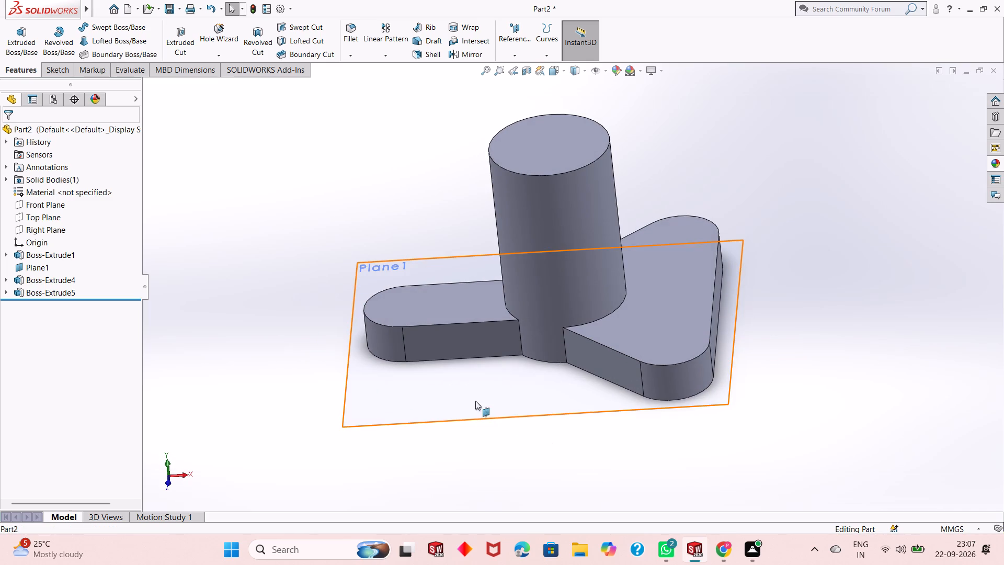
pyautogui.click(514, 389)
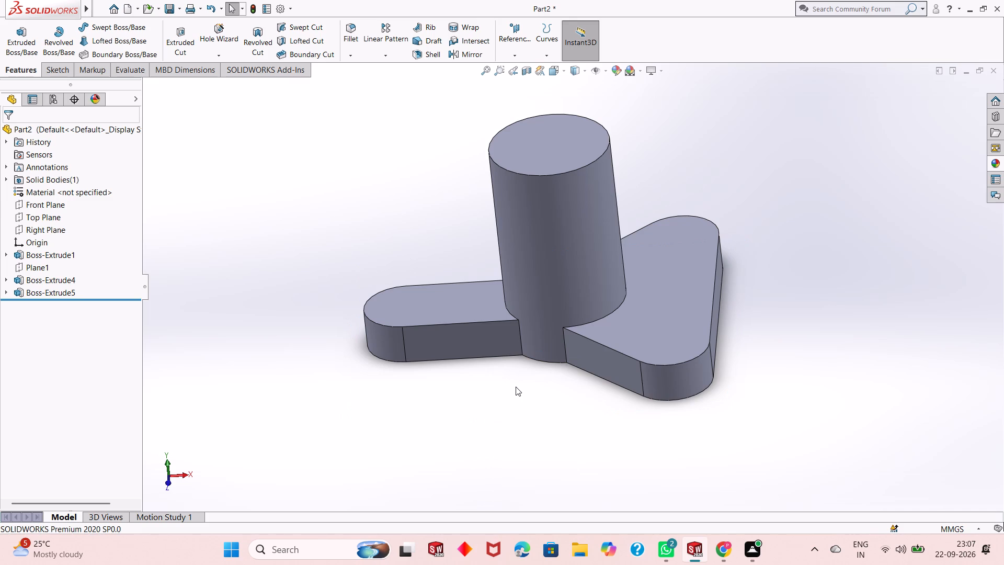
# Inspect the cylinder, flange and arm from all sides, including the underside and the joints at the cylinder's base.
pyautogui.moveTo(516, 387); pyautogui.dragTo(571, 340, button='middle')
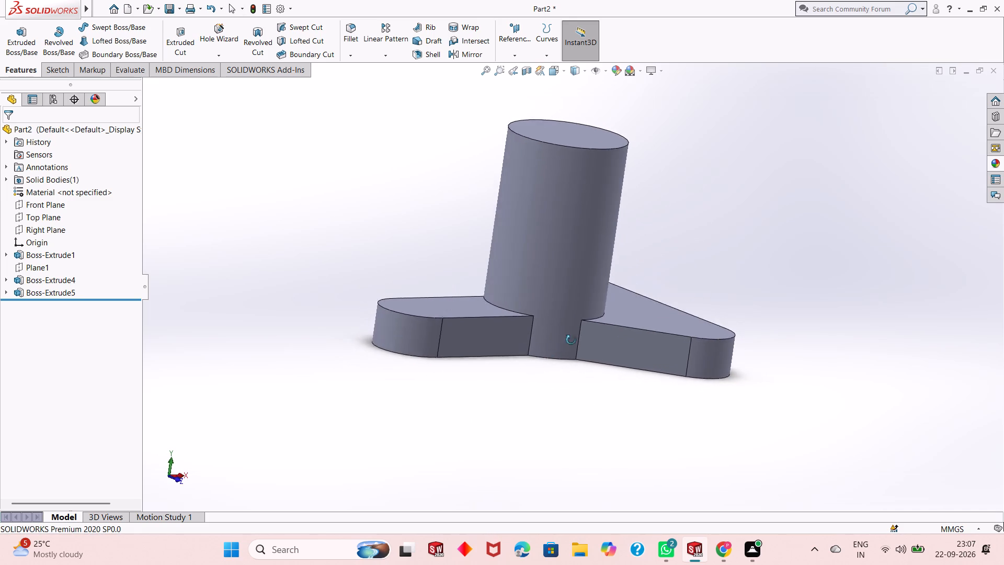
pyautogui.moveTo(571, 340); pyautogui.dragTo(586, 334, button='middle')
pyautogui.moveTo(606, 322); pyautogui.dragTo(577, 415, button='middle')
pyautogui.scroll(-2, 569, 329)
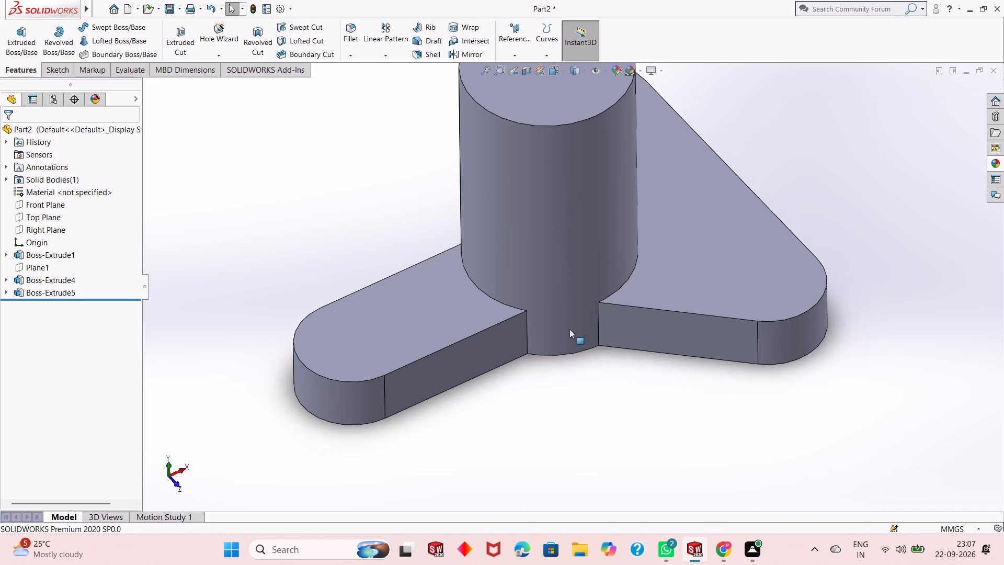
pyautogui.moveTo(569, 380); pyautogui.dragTo(567, 403, button='middle')
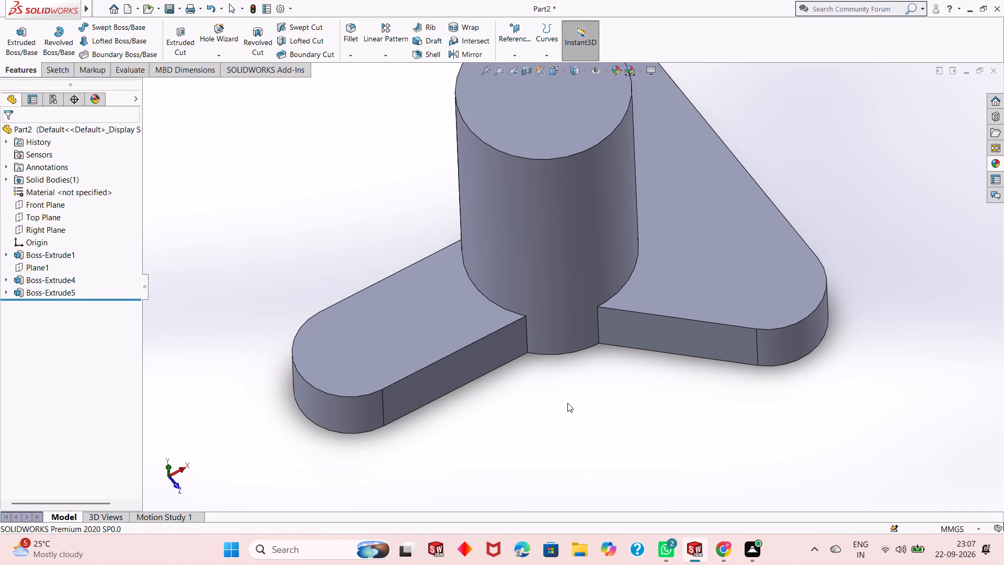
pyautogui.scroll(1, 567, 398)
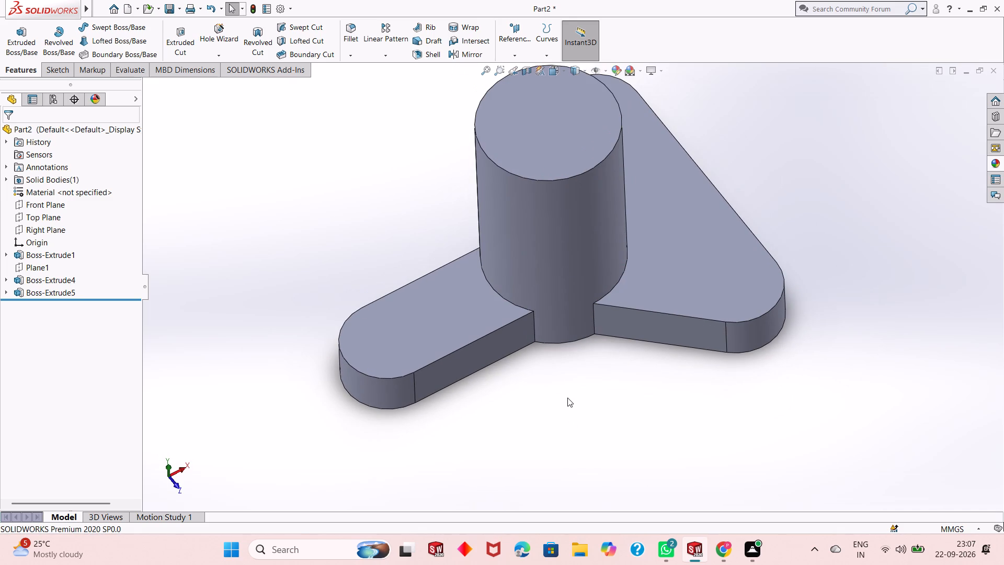
pyautogui.scroll(2, 567, 398)
pyautogui.moveTo(573, 367); pyautogui.dragTo(575, 345, button='middle')
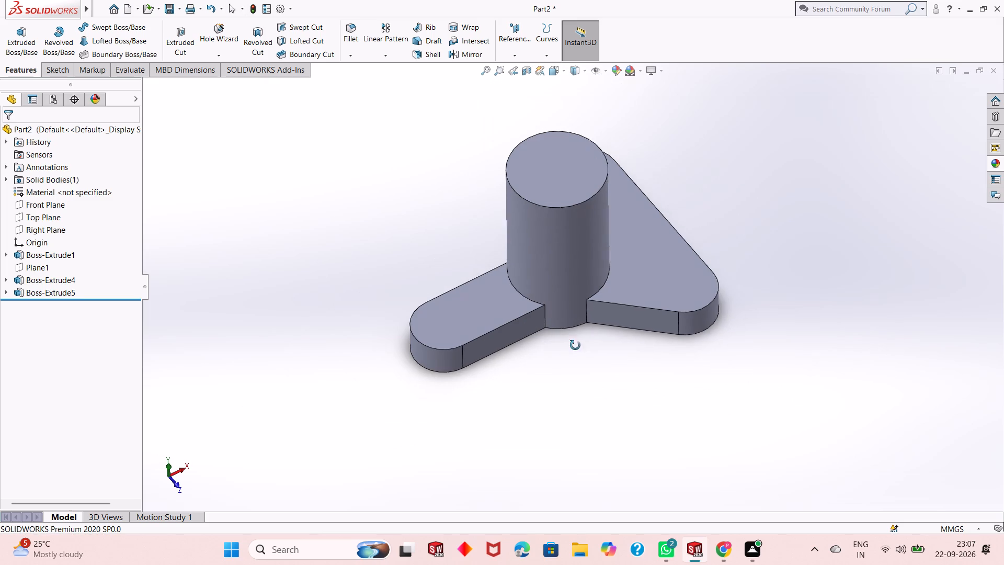
pyautogui.moveTo(575, 345); pyautogui.dragTo(509, 280, button='middle')
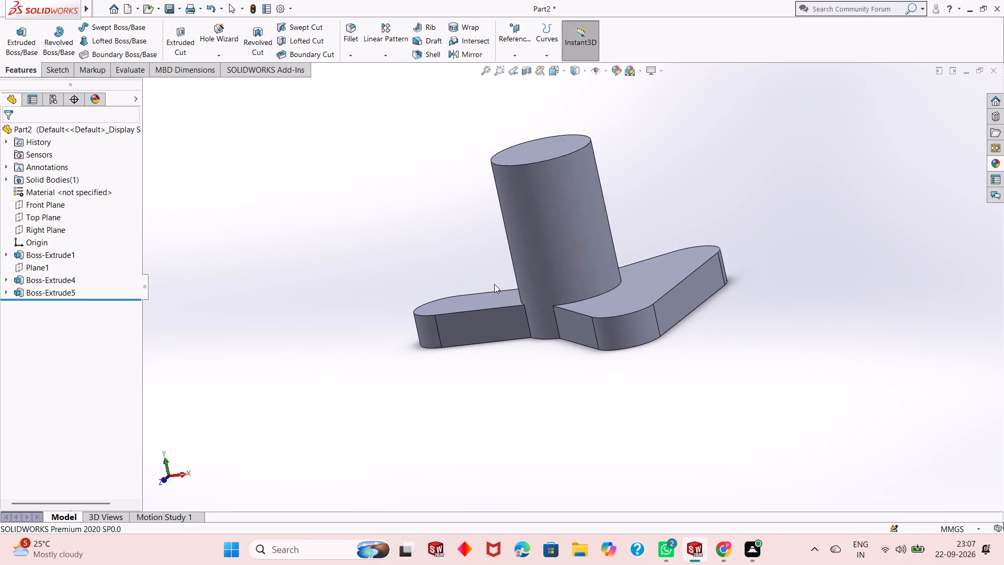
pyautogui.moveTo(636, 197); pyautogui.dragTo(651, 191, button='middle')
pyautogui.moveTo(515, 259); pyautogui.dragTo(633, 174, button='middle')
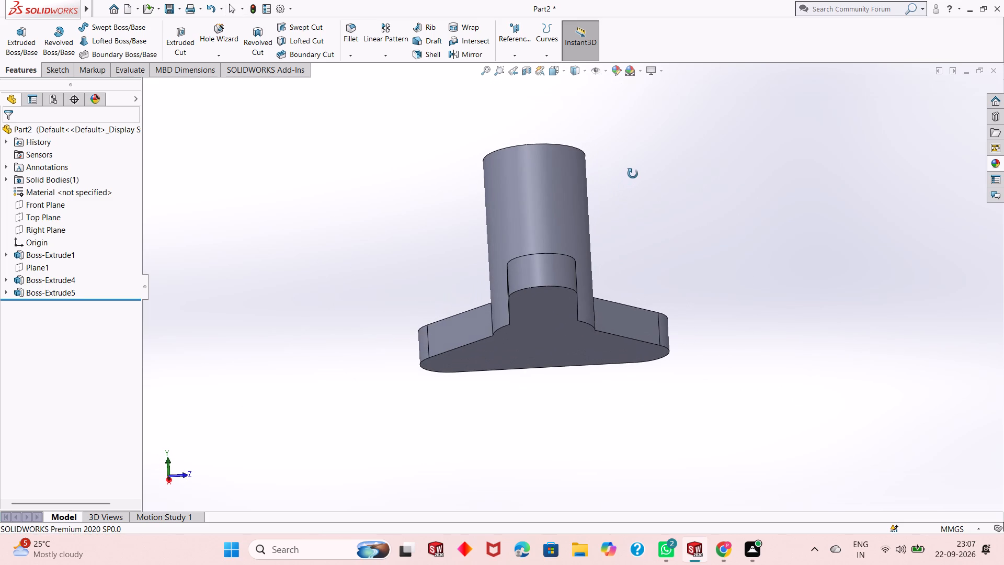
pyautogui.moveTo(633, 174); pyautogui.dragTo(517, 300, button='middle')
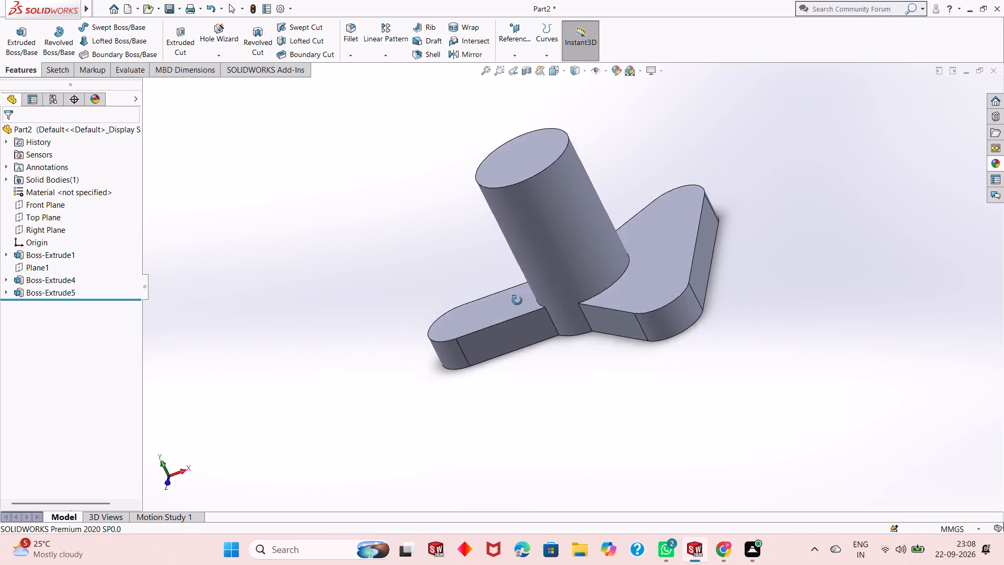
pyautogui.moveTo(517, 300); pyautogui.dragTo(504, 378, button='middle')
pyautogui.scroll(-2, 565, 247)
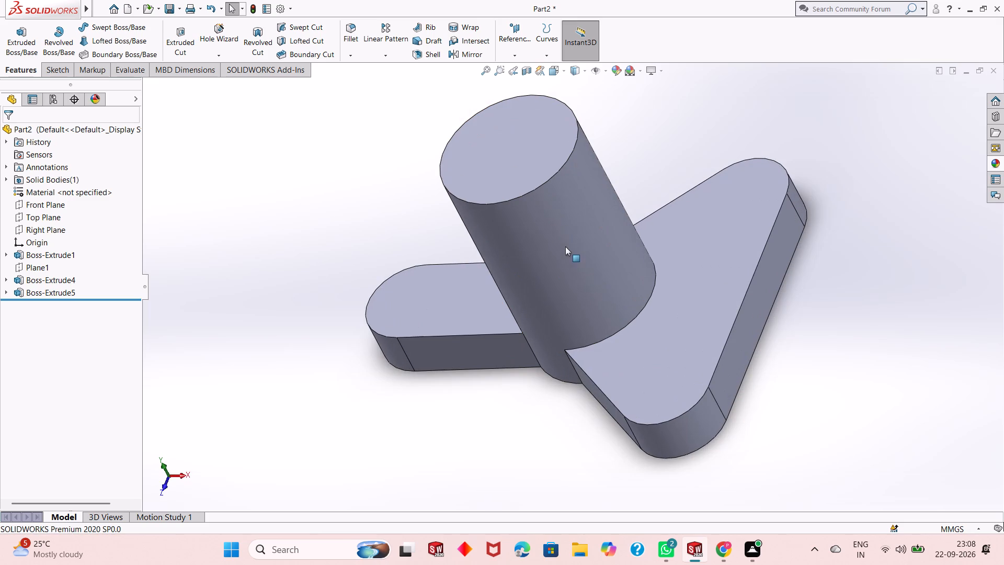
pyautogui.moveTo(579, 308); pyautogui.dragTo(612, 312, button='middle')
pyautogui.scroll(1, 568, 305)
pyautogui.moveTo(618, 290); pyautogui.dragTo(631, 236, button='middle')
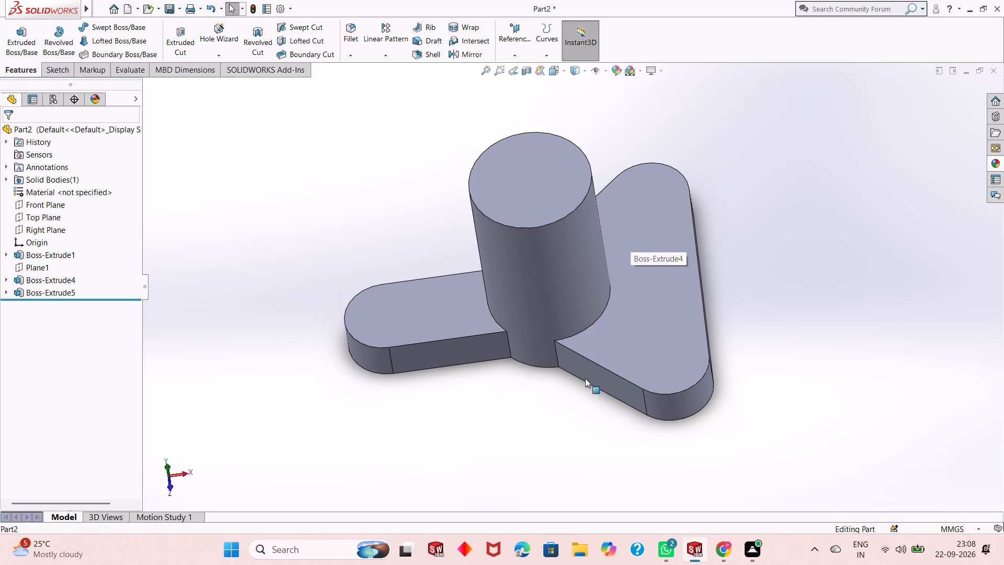
pyautogui.moveTo(575, 405); pyautogui.dragTo(599, 379, button='middle')
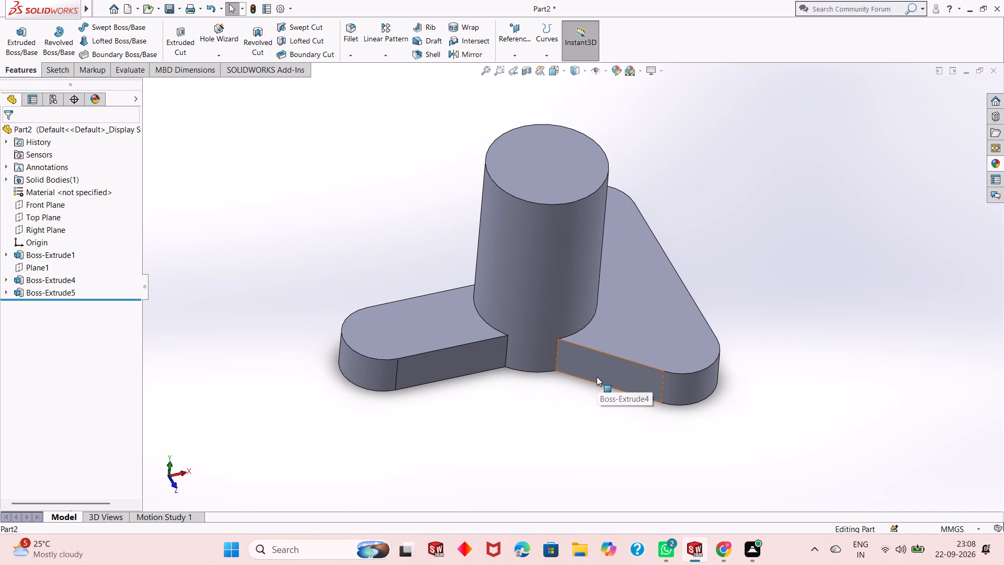
pyautogui.scroll(-1, 597, 377)
pyautogui.moveTo(567, 402); pyautogui.dragTo(526, 387, button='middle')
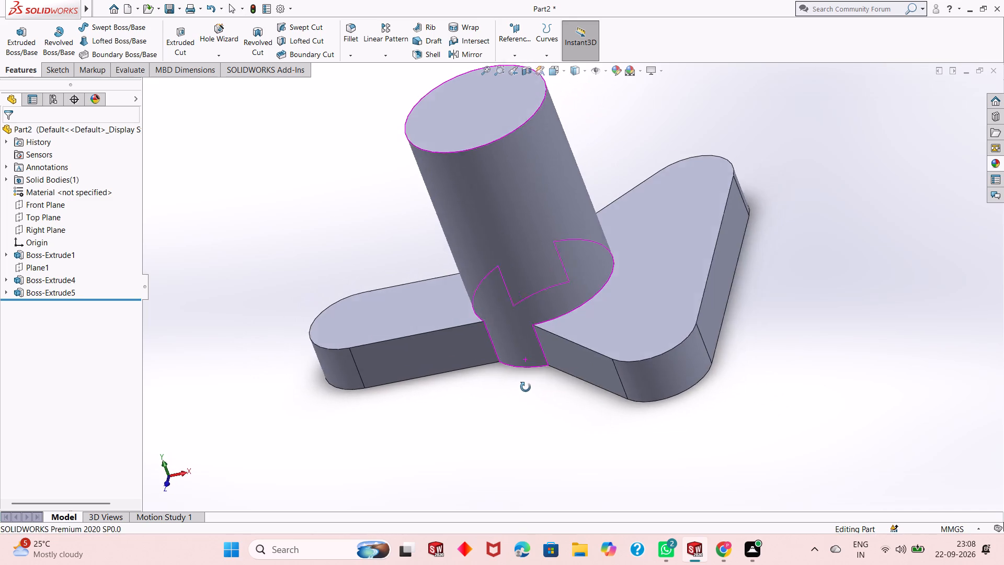
pyautogui.moveTo(526, 387); pyautogui.dragTo(575, 400, button='middle')
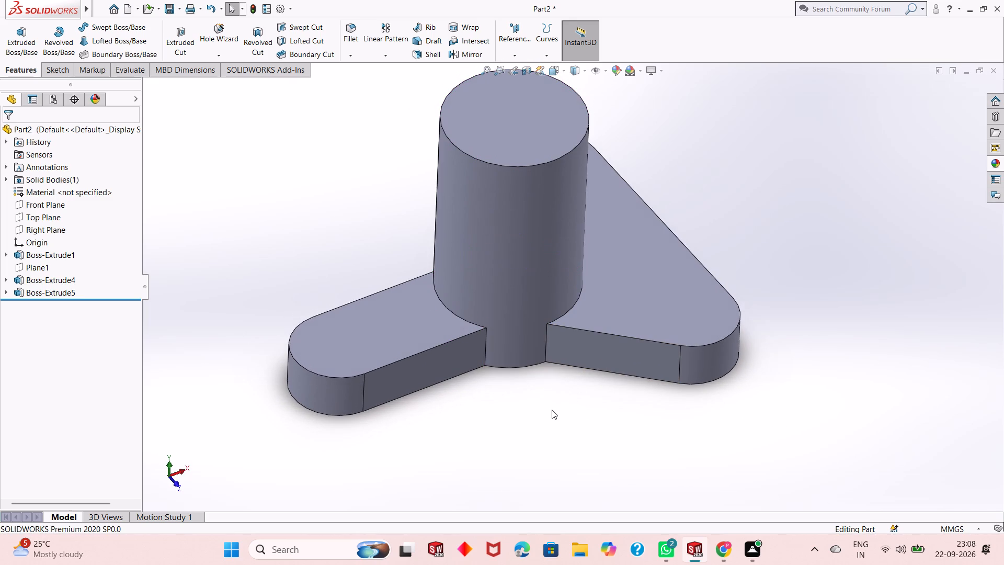
pyautogui.scroll(-3, 551, 410)
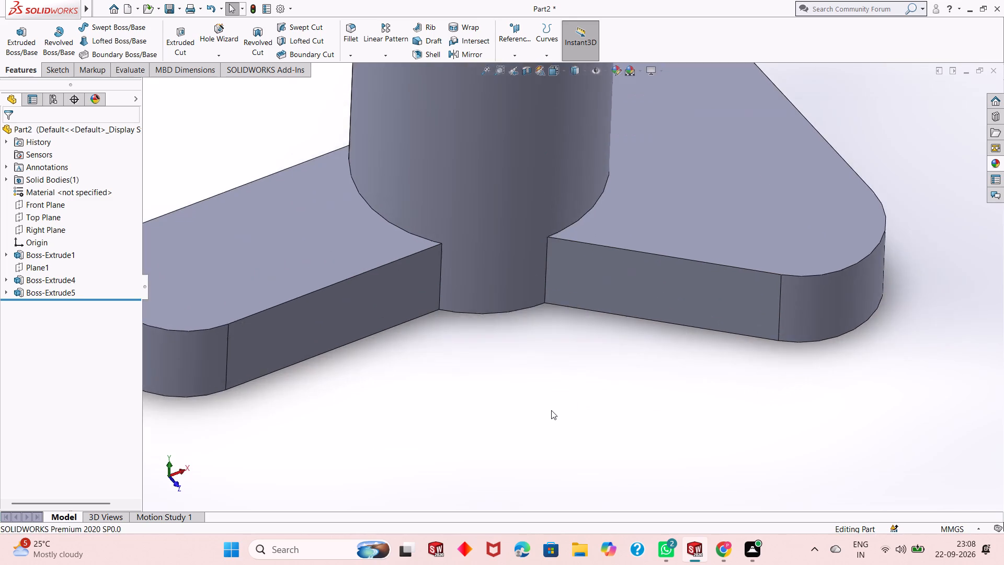
pyautogui.scroll(7, 551, 410)
pyautogui.scroll(-3, 589, 221)
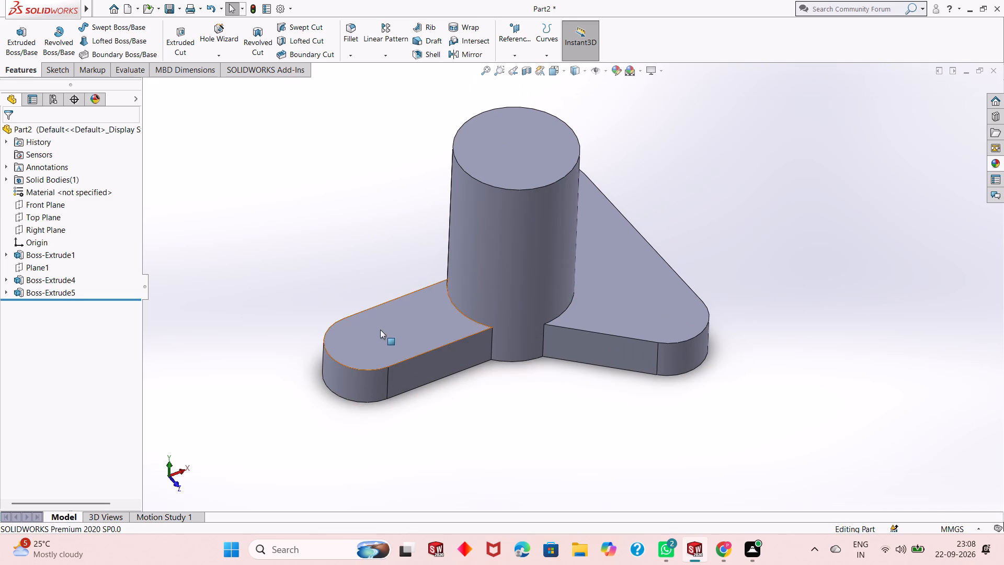
# On the arm's top face, sketch a circle about 19 mm in diameter, concentric with the arm's rounded end.
pyautogui.click(372, 331)
pyautogui.click(416, 304)
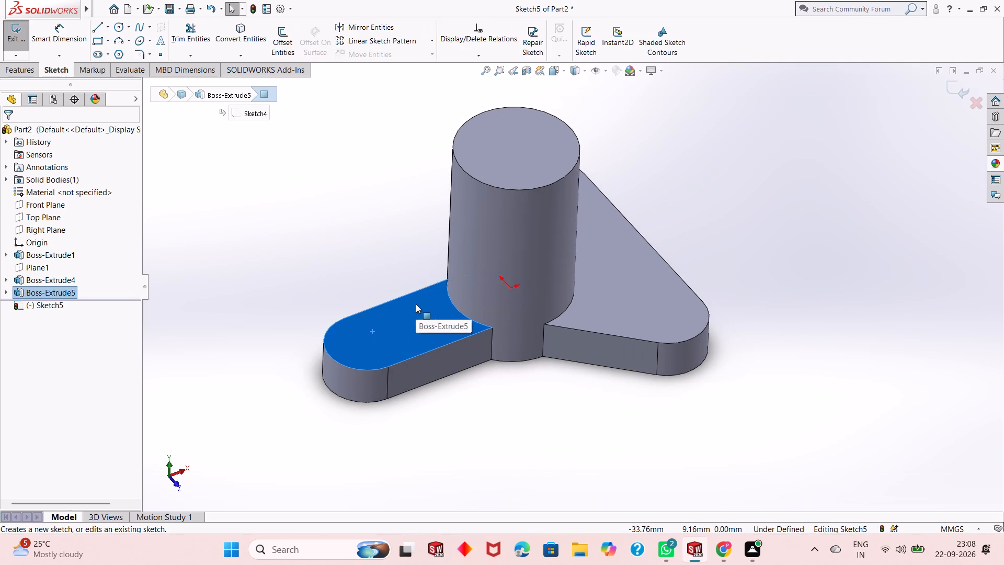
pyautogui.hotkey('ctrl', '8')
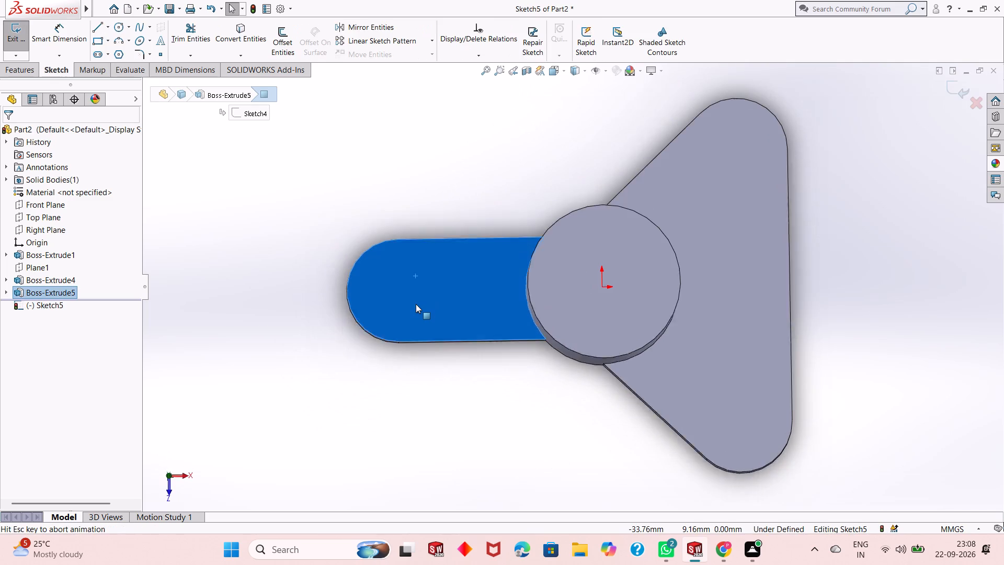
pyautogui.press('Escape')
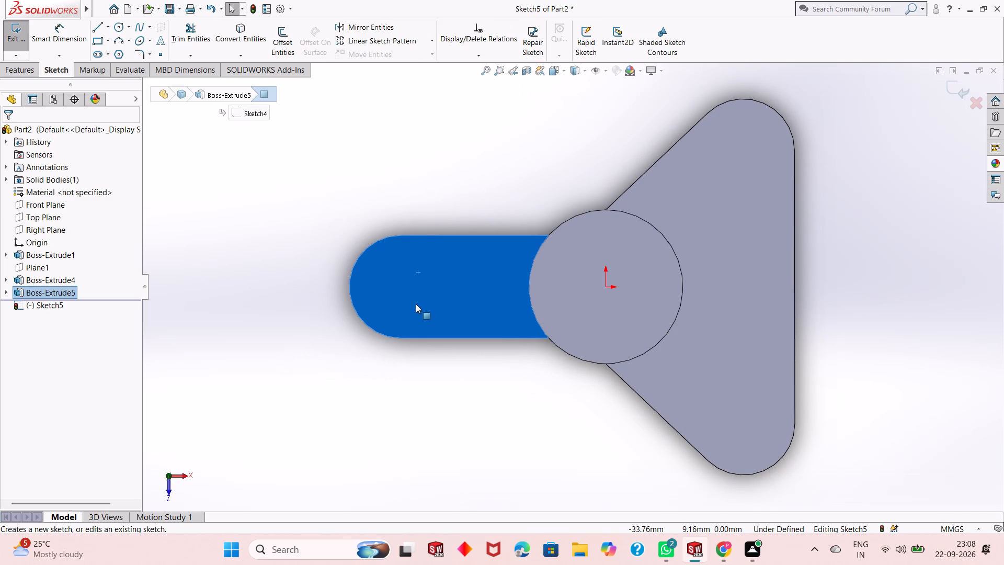
pyautogui.press('c')
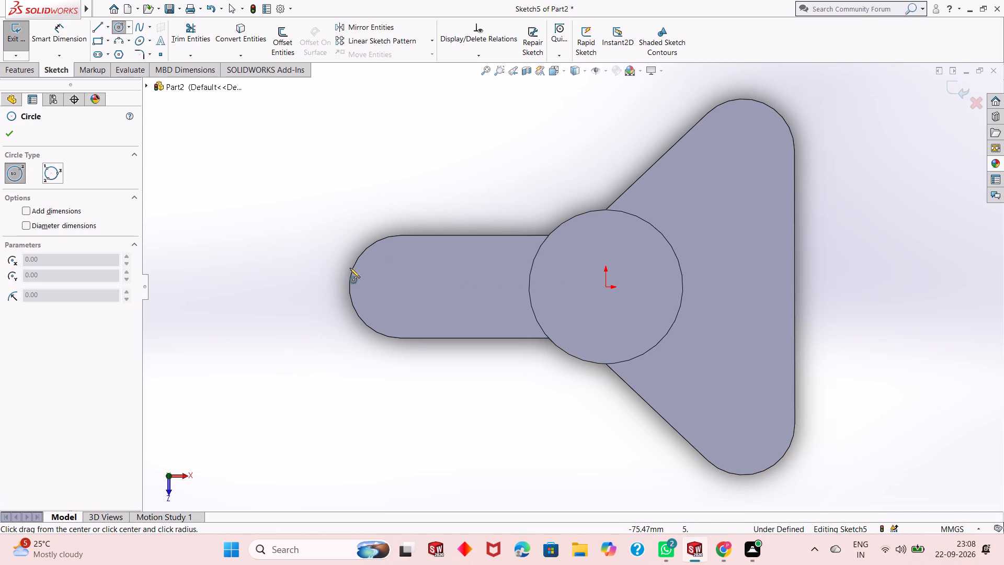
pyautogui.click(402, 287)
pyautogui.click(426, 266)
pyautogui.rightClick(426, 266)
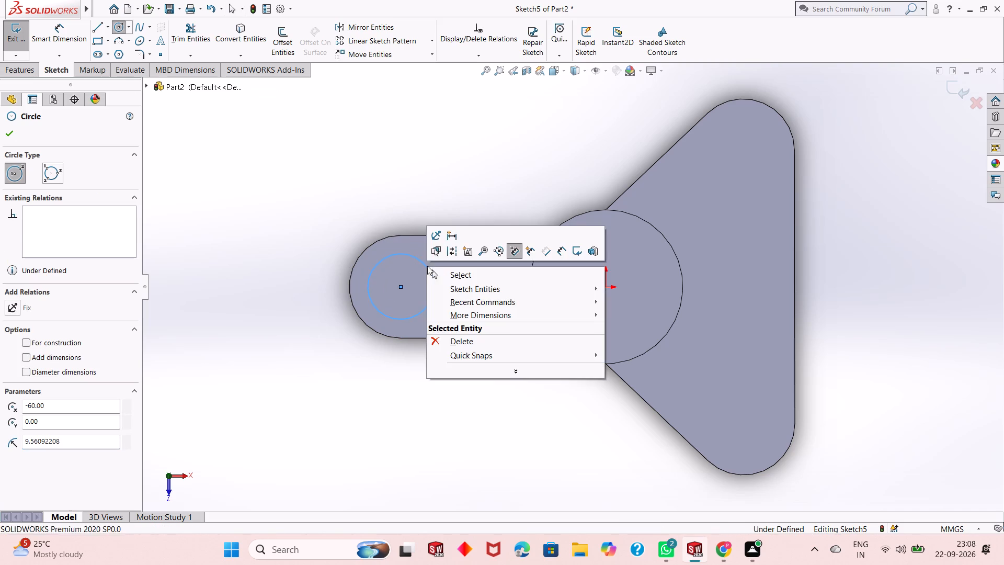
pyautogui.click(447, 275)
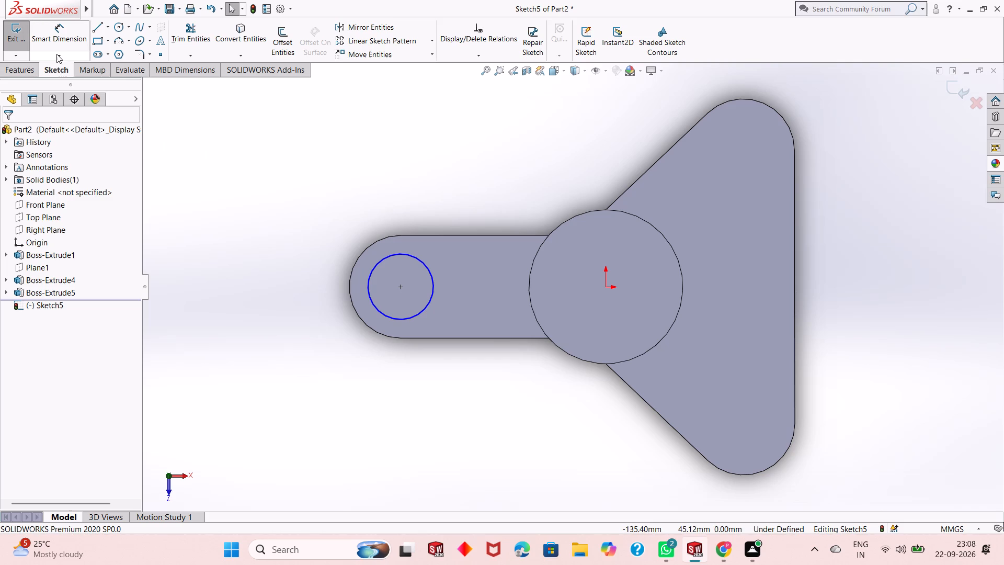
# Dimension the circle's diameter on the arm and set it to 12 mm.
pyautogui.click(57, 32)
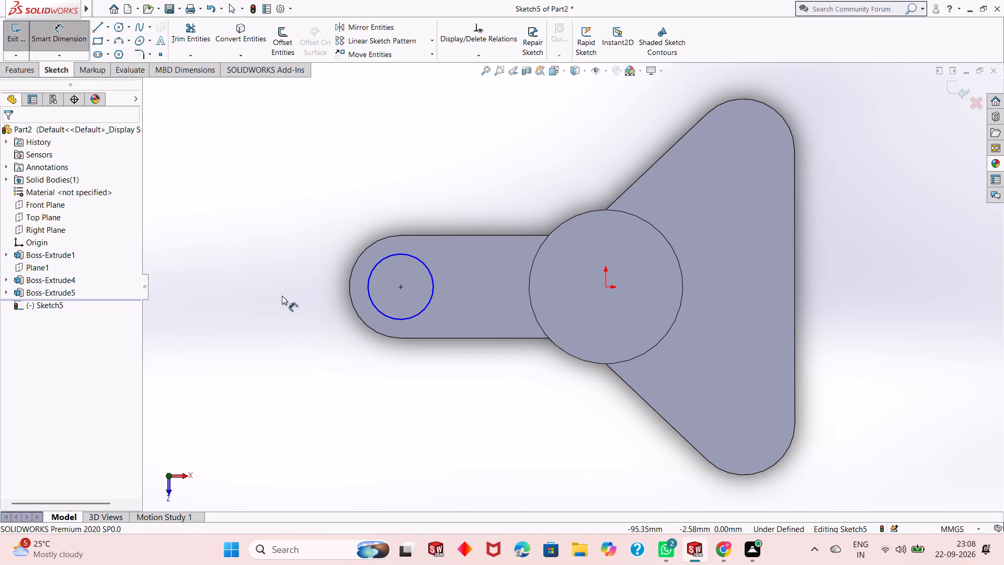
pyautogui.click(380, 312)
pyautogui.click(314, 414)
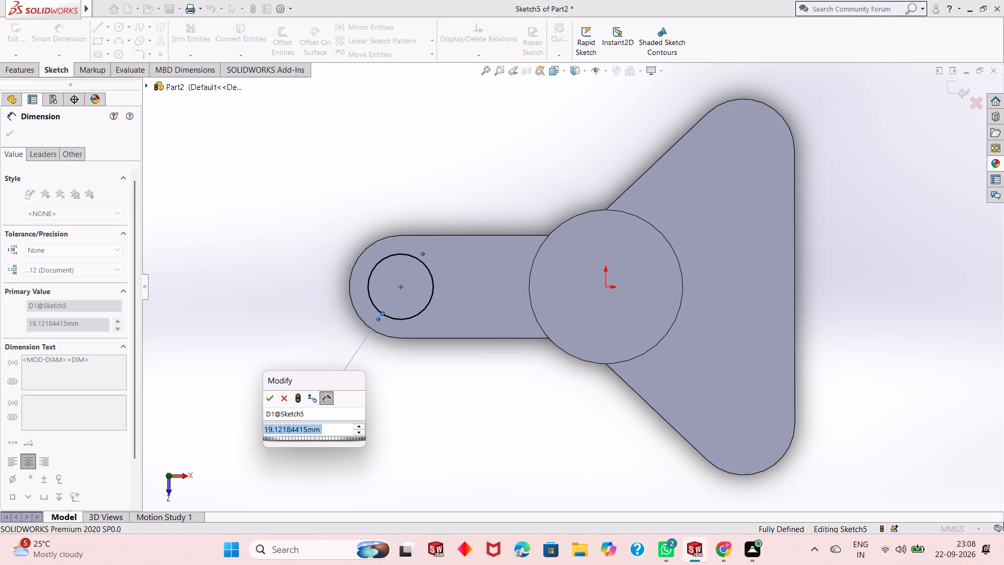
pyautogui.write('12')
pyautogui.press('Return')
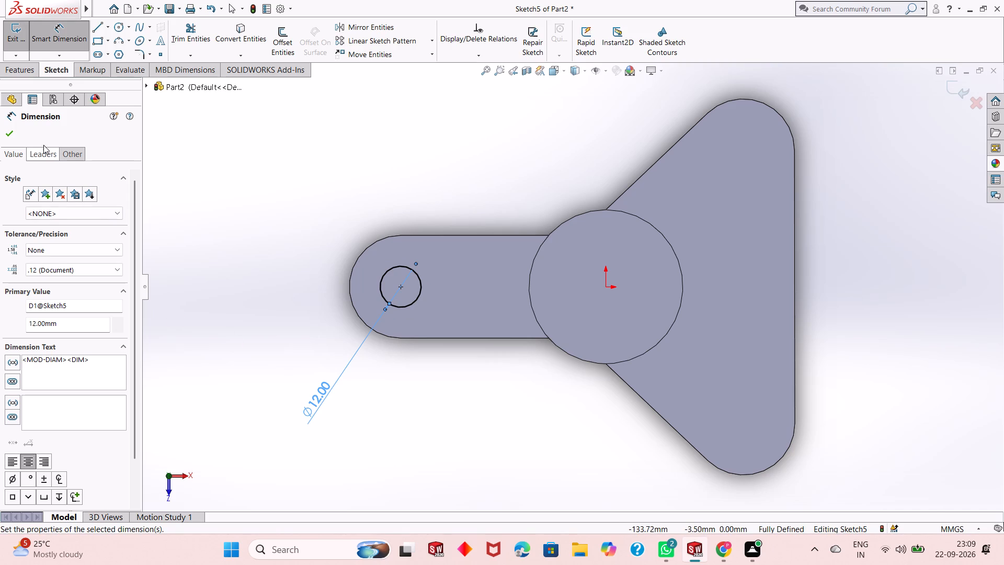
pyautogui.click(11, 136)
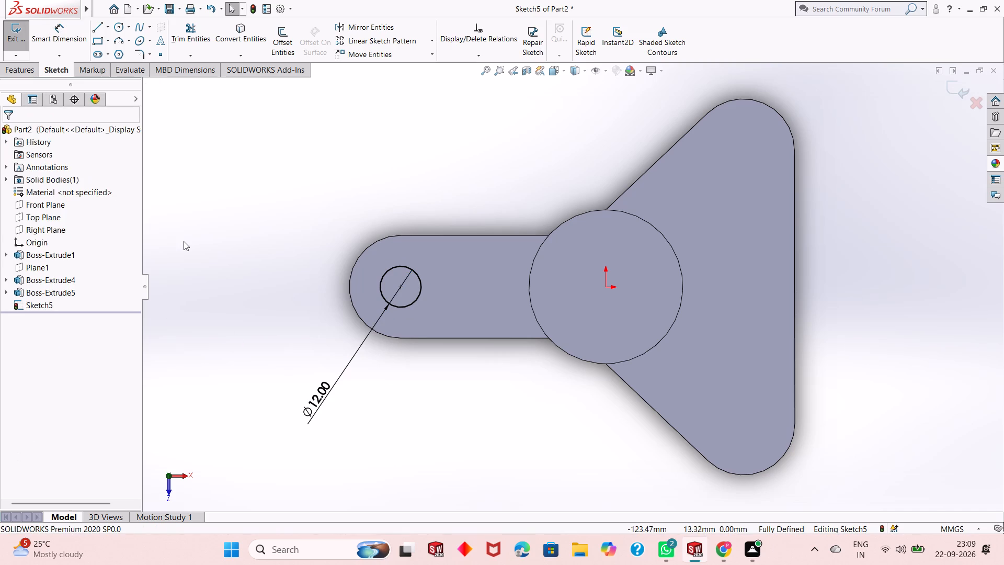
# Cut the circle down through the arm with a blind Extruded Cut 15 mm deep.
pyautogui.click(10, 71)
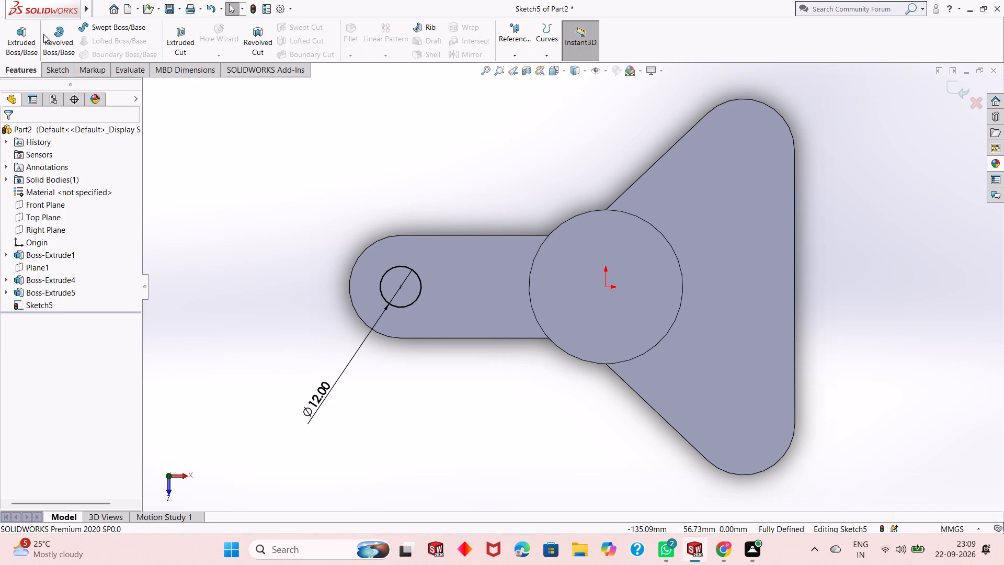
pyautogui.click(188, 43)
pyautogui.moveTo(473, 389); pyautogui.dragTo(472, 302, button='middle')
pyautogui.scroll(1, 473, 301)
pyautogui.moveTo(496, 402); pyautogui.dragTo(496, 289, button='middle')
pyautogui.scroll(-2, 496, 288)
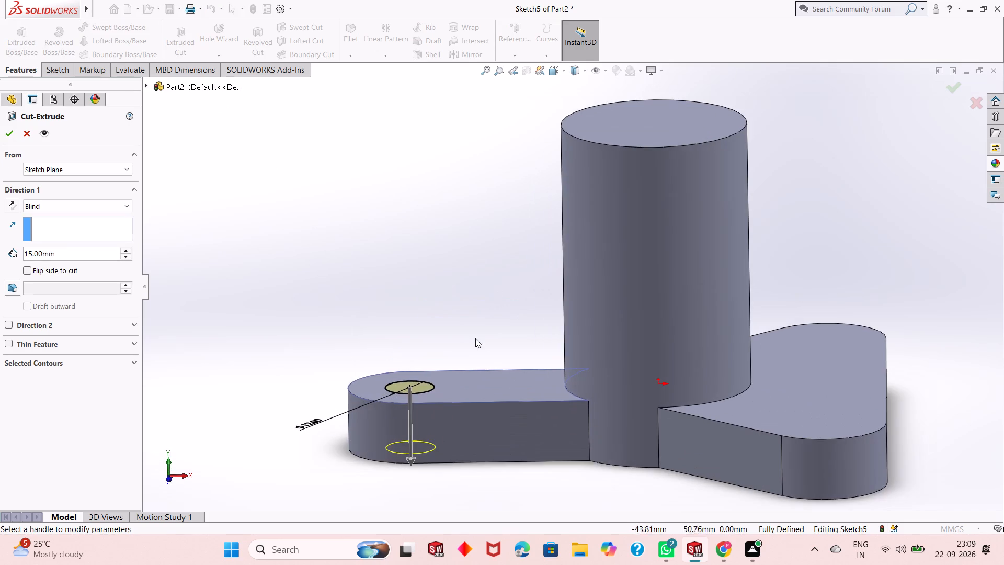
pyautogui.scroll(1, 439, 435)
pyautogui.moveTo(439, 435); pyautogui.dragTo(444, 426, button='middle')
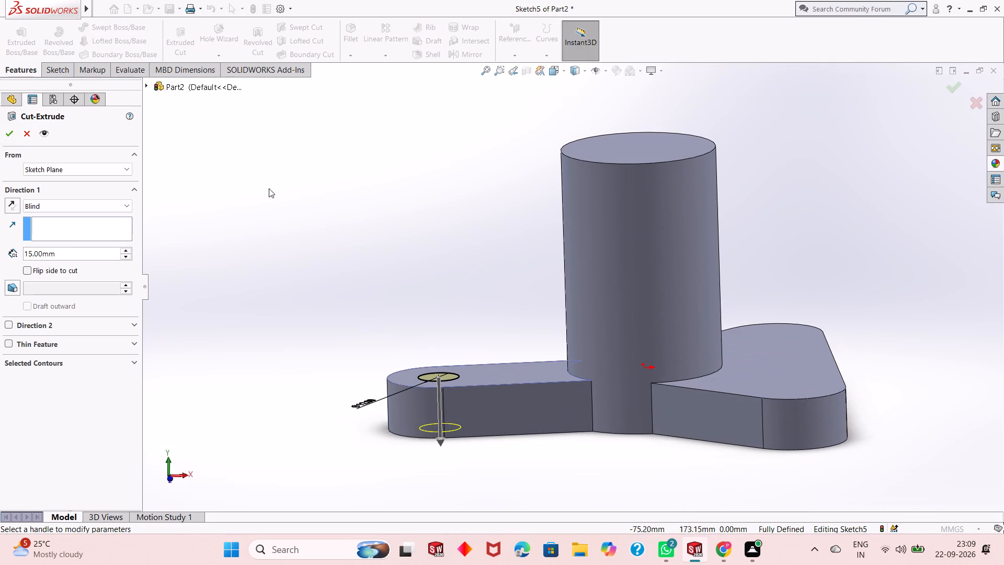
pyautogui.click(10, 137)
pyautogui.click(188, 168)
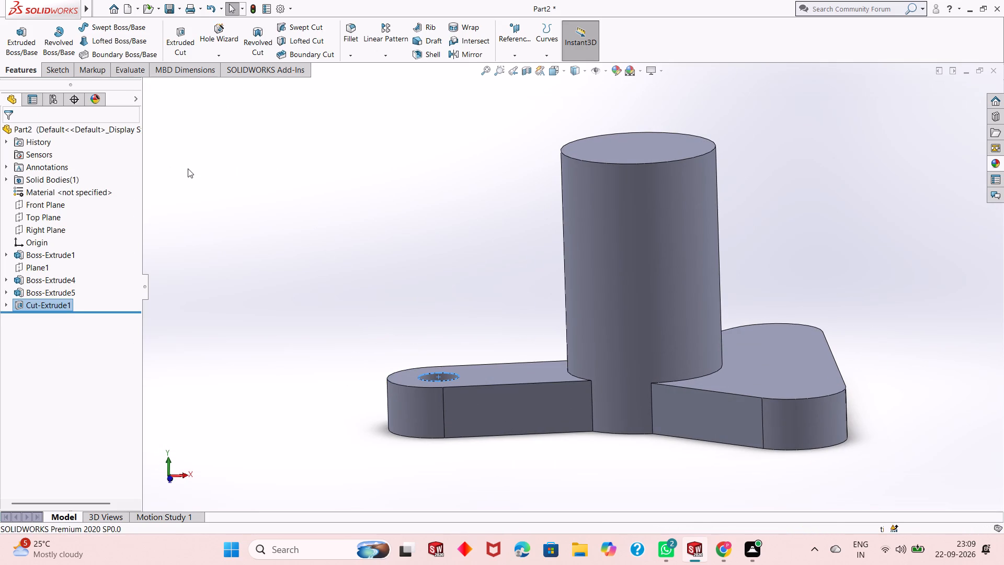
# Inspect the hole in the arm's rounded end and the rest of the part from above, the side and below.
pyautogui.scroll(2, 420, 410)
pyautogui.scroll(-1, 612, 369)
pyautogui.moveTo(462, 392); pyautogui.dragTo(469, 365, button='middle')
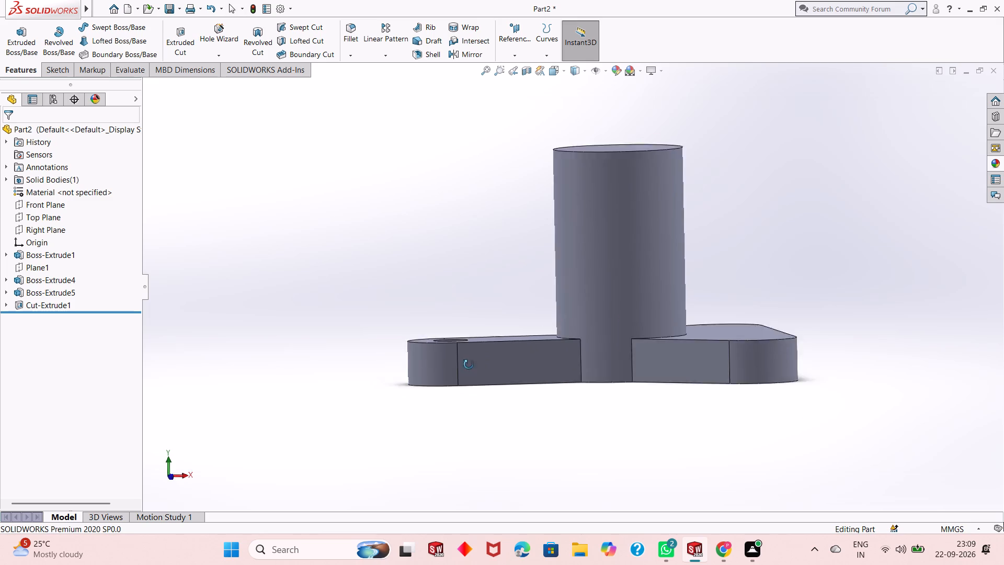
pyautogui.moveTo(469, 365); pyautogui.dragTo(470, 414, button='middle')
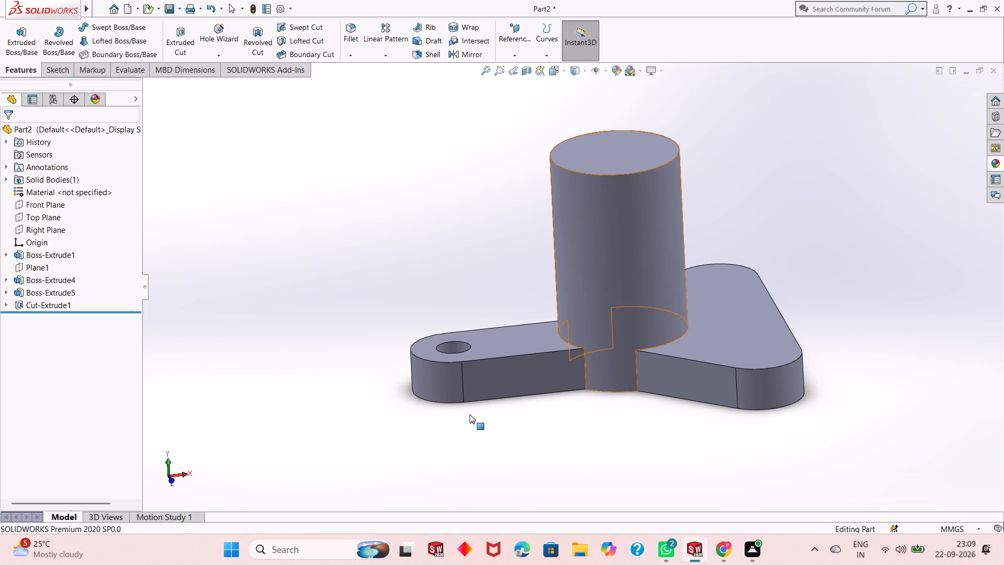
pyautogui.scroll(2, 513, 383)
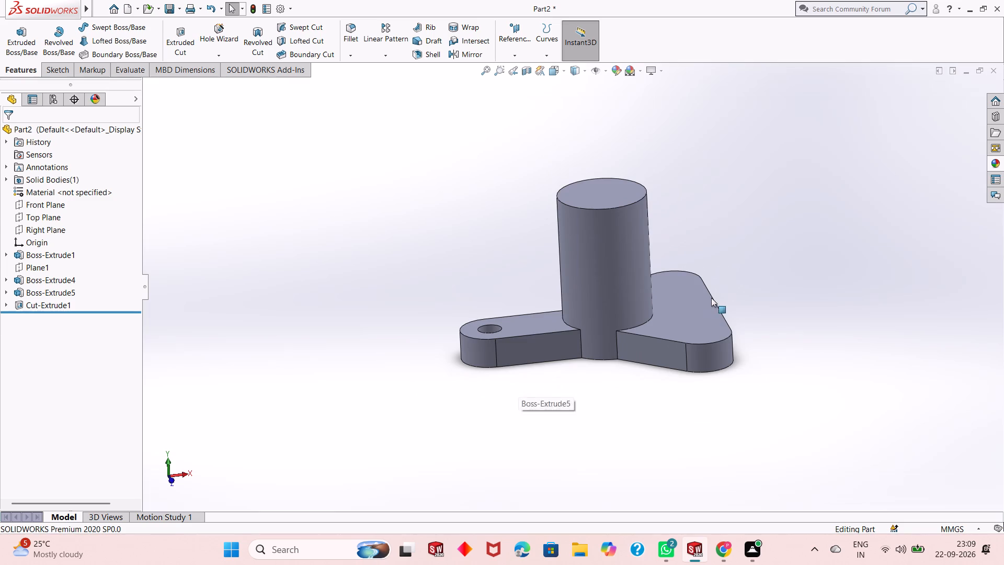
pyautogui.scroll(-3, 721, 291)
pyautogui.scroll(2, 526, 334)
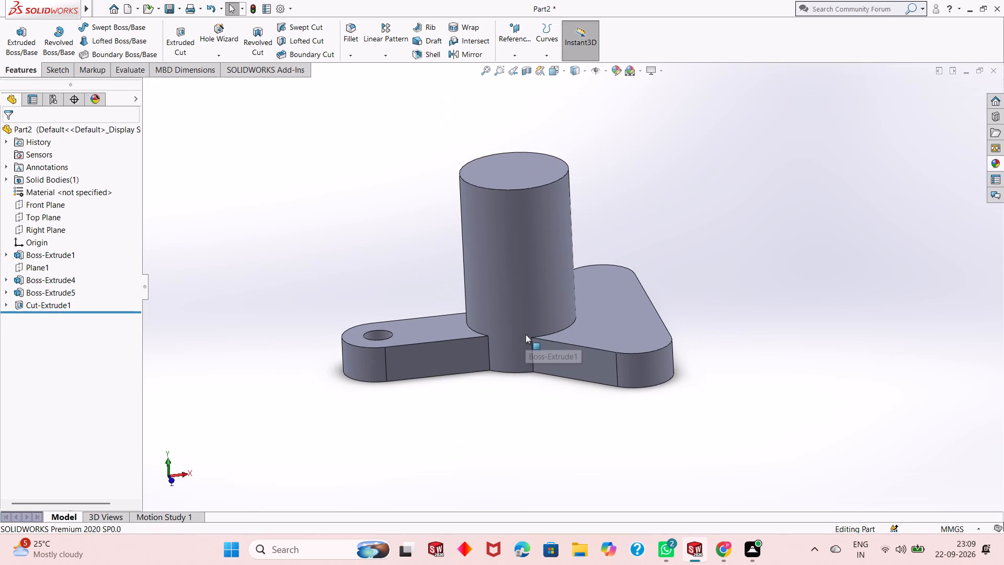
pyautogui.moveTo(498, 396); pyautogui.dragTo(522, 323, button='middle')
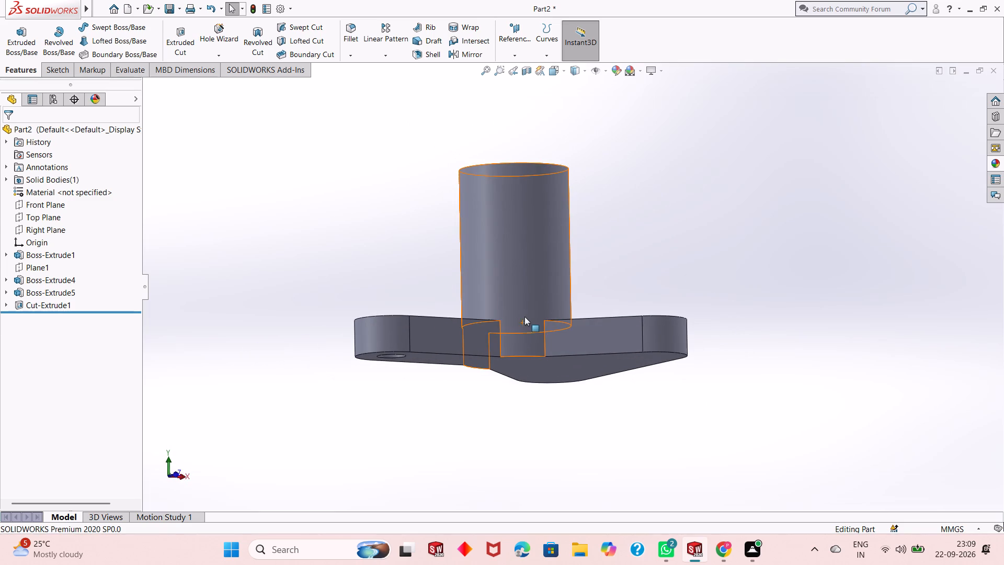
pyautogui.moveTo(516, 401); pyautogui.dragTo(493, 466, button='middle')
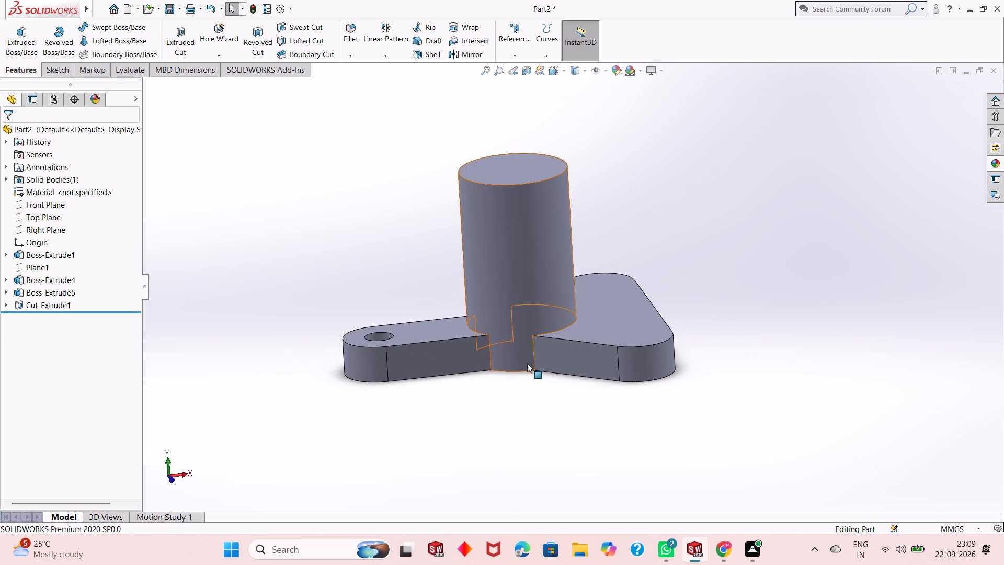
pyautogui.moveTo(527, 363); pyautogui.dragTo(488, 435, button='middle')
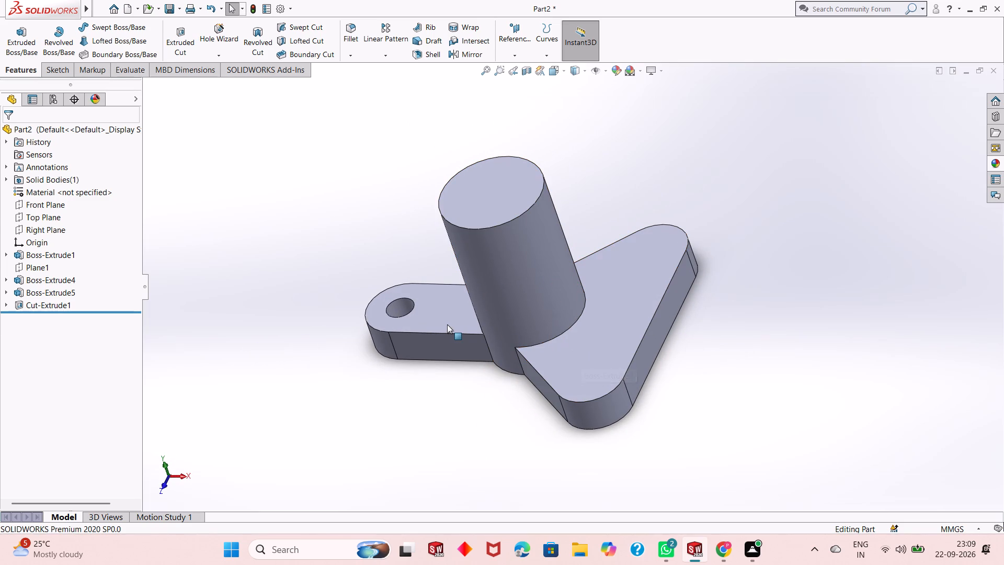
# On the arm's top face, sketch a corner rectangle about 8.6 mm wide across the full 30 mm arm width, between hole and cylinder.
pyautogui.click(444, 324)
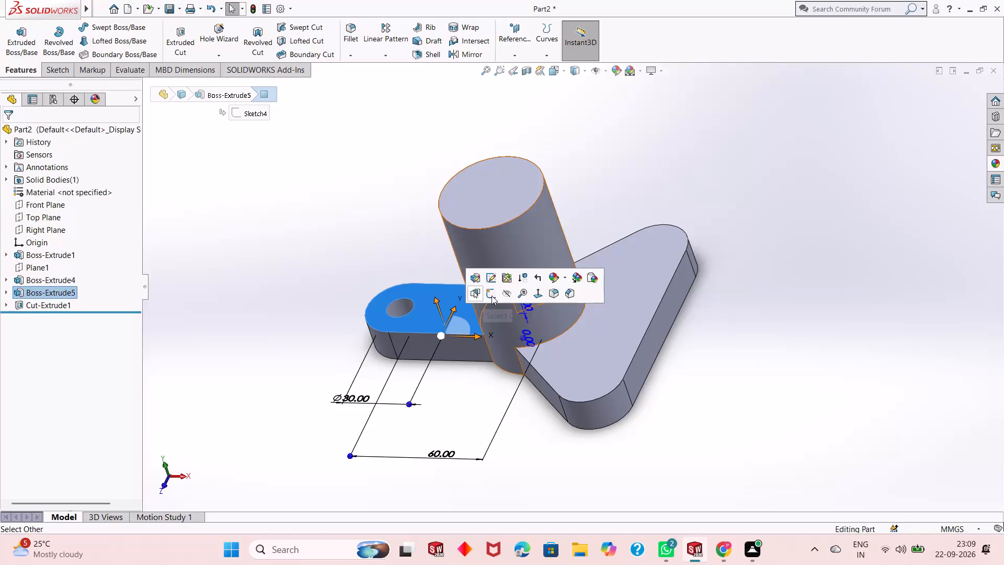
pyautogui.click(492, 296)
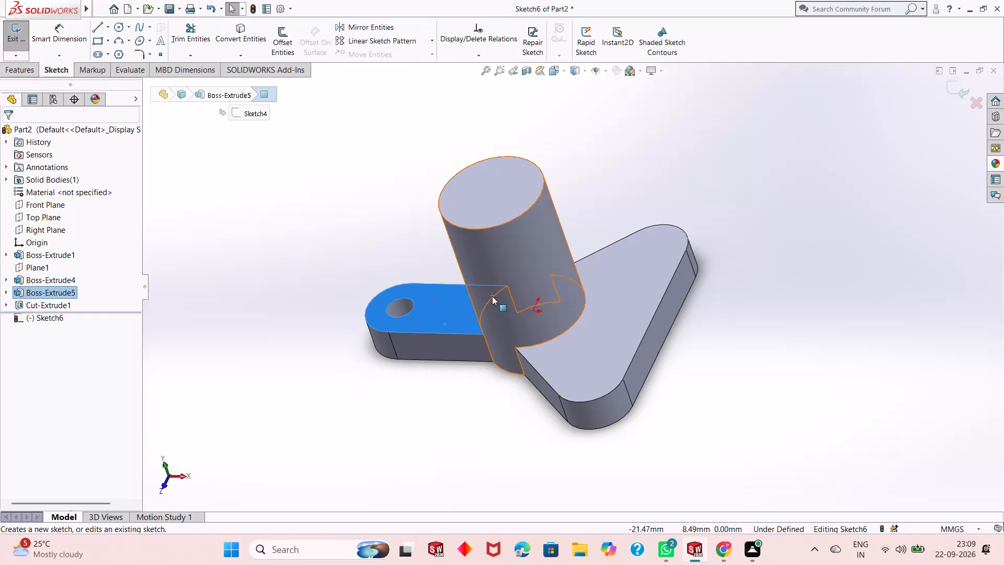
pyautogui.hotkey('ctrl', '8')
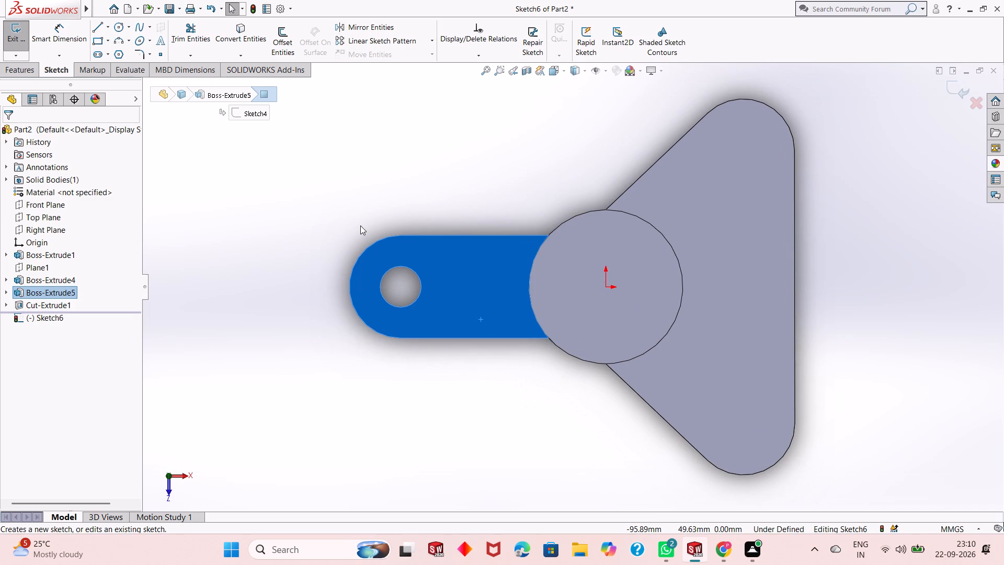
pyautogui.scroll(-2, 504, 342)
pyautogui.scroll(2, 502, 341)
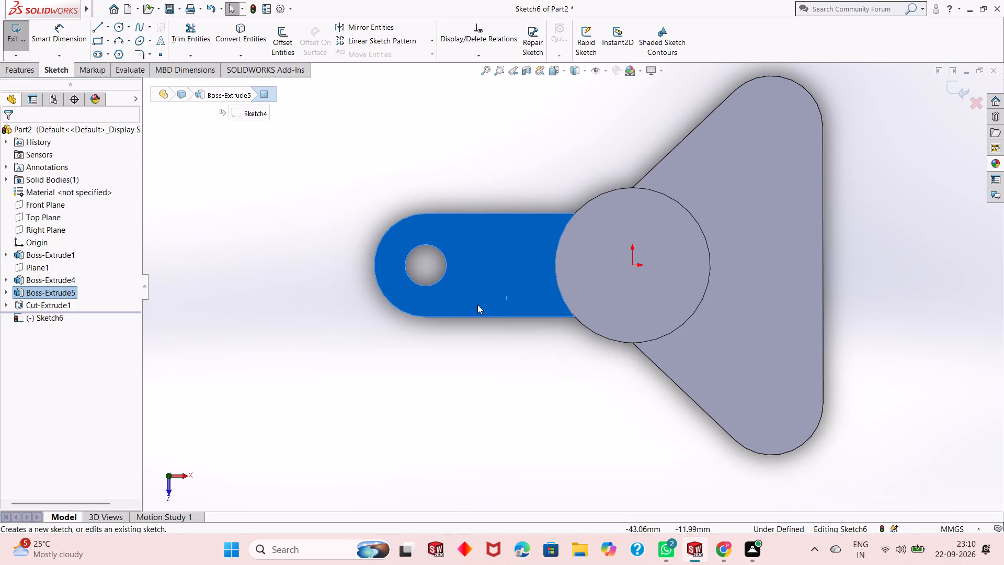
pyautogui.click(303, 329)
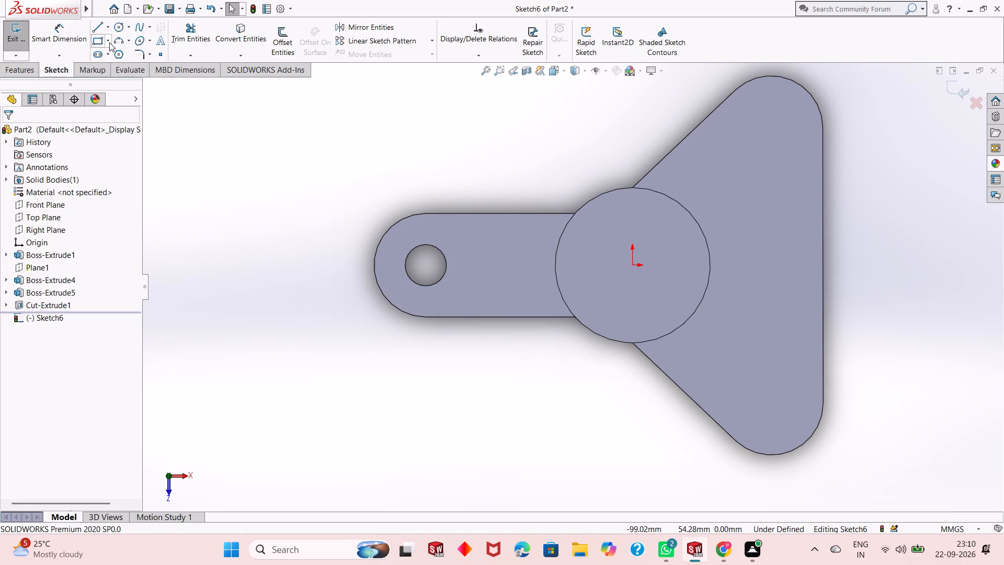
pyautogui.click(95, 42)
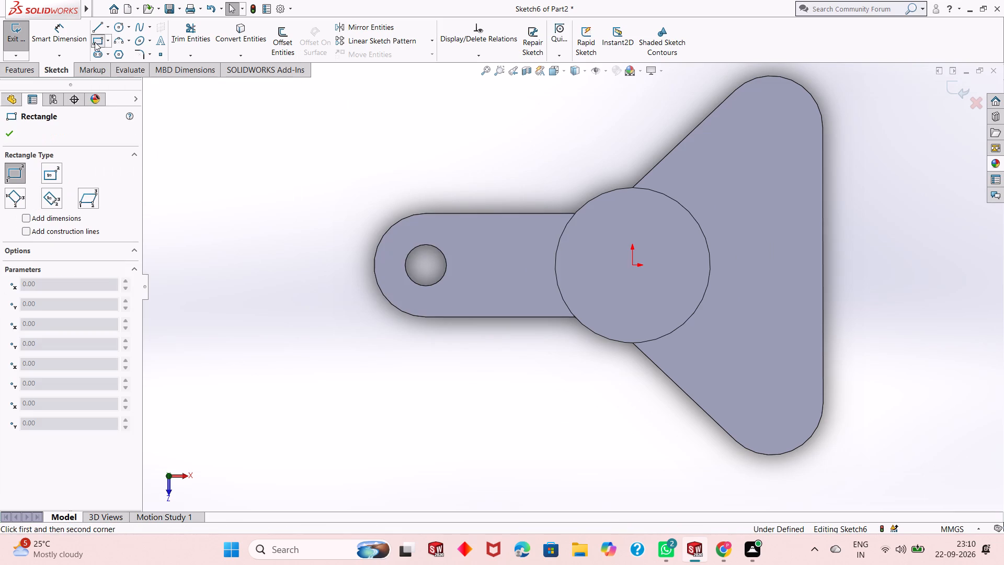
pyautogui.click(497, 214)
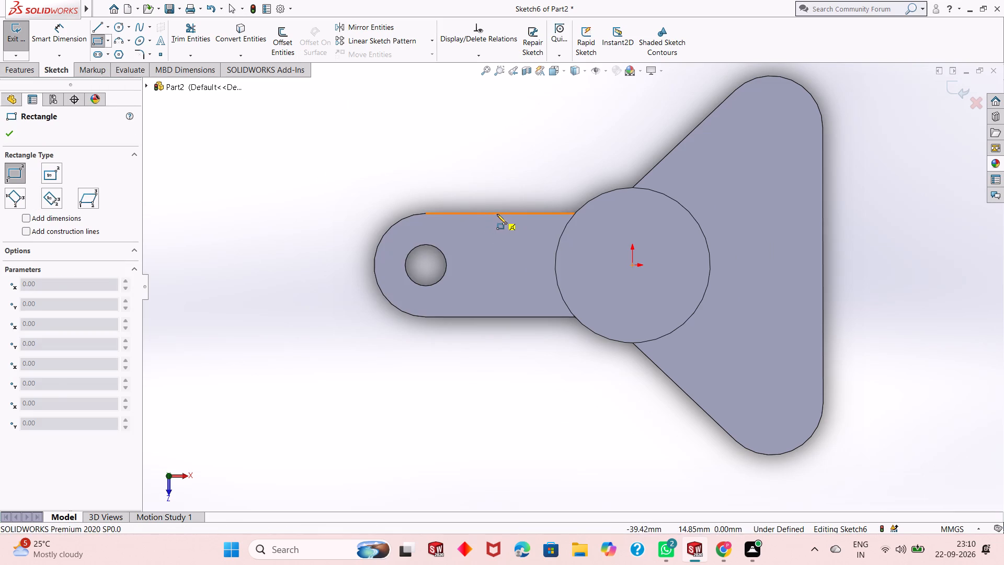
pyautogui.click(527, 316)
pyautogui.rightClick(481, 122)
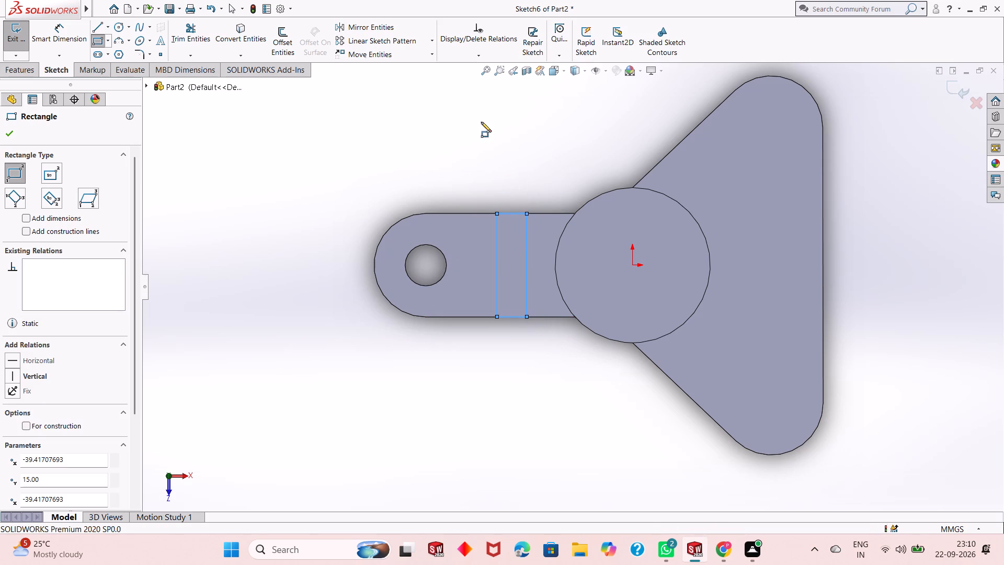
pyautogui.click(506, 131)
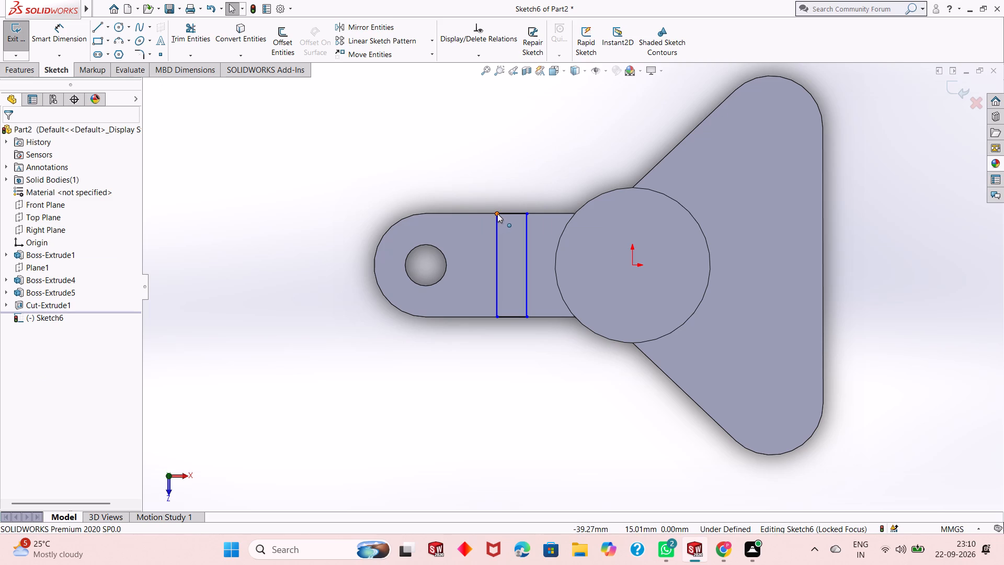
# With Smart Dimension active, examine the rectangle sketched across the arm and its position between hole and cylinder from above and the side.
pyautogui.scroll(-2, 531, 252)
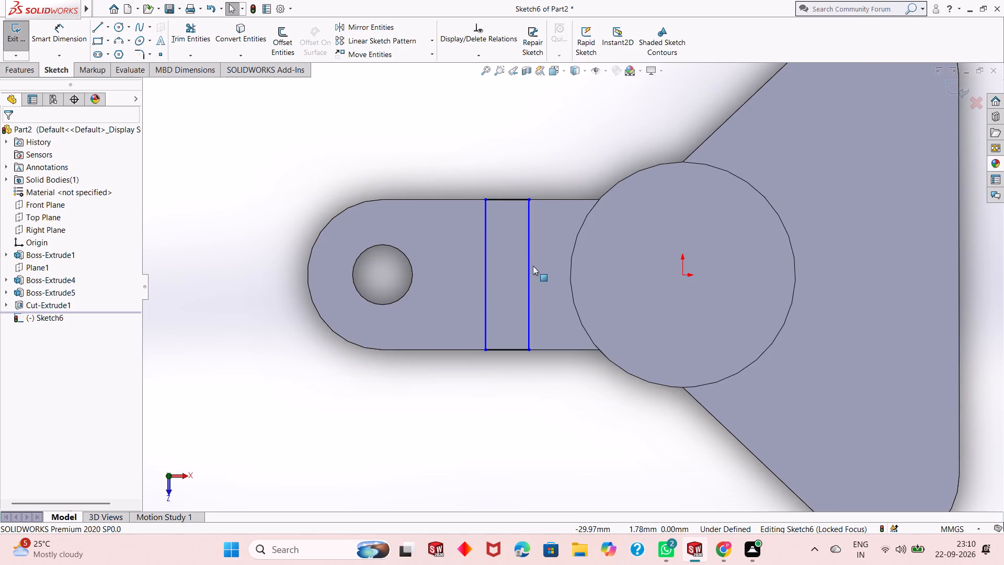
pyautogui.scroll(2, 524, 290)
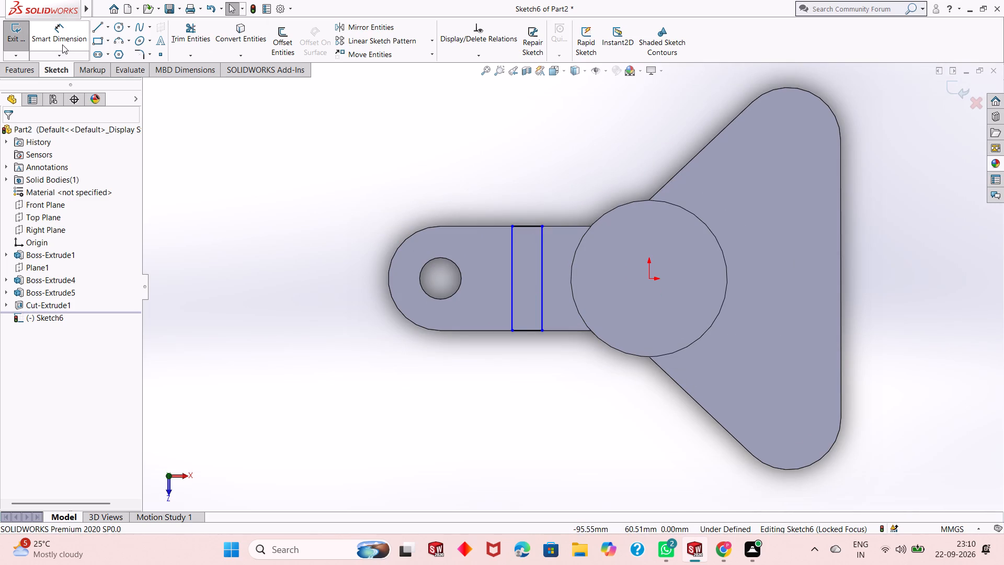
pyautogui.click(62, 44)
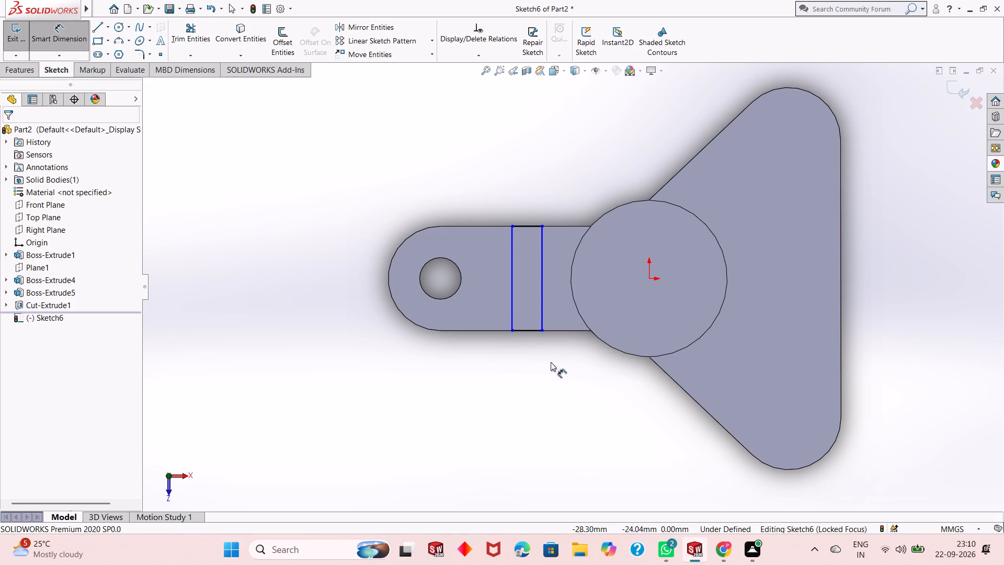
pyautogui.moveTo(551, 362); pyautogui.dragTo(543, 244, button='middle')
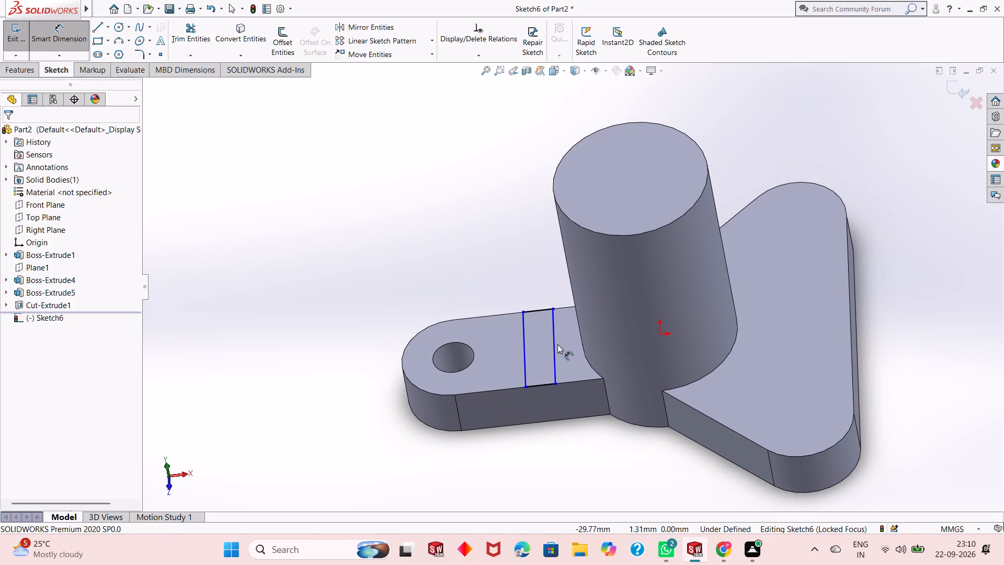
pyautogui.moveTo(558, 418); pyautogui.dragTo(564, 315, button='middle')
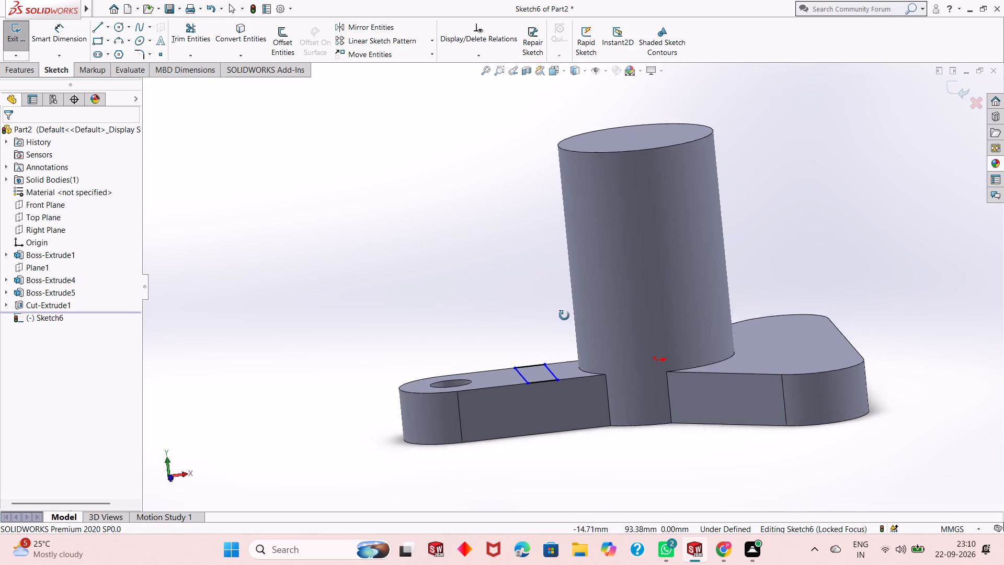
pyautogui.moveTo(564, 315); pyautogui.dragTo(561, 303, button='middle')
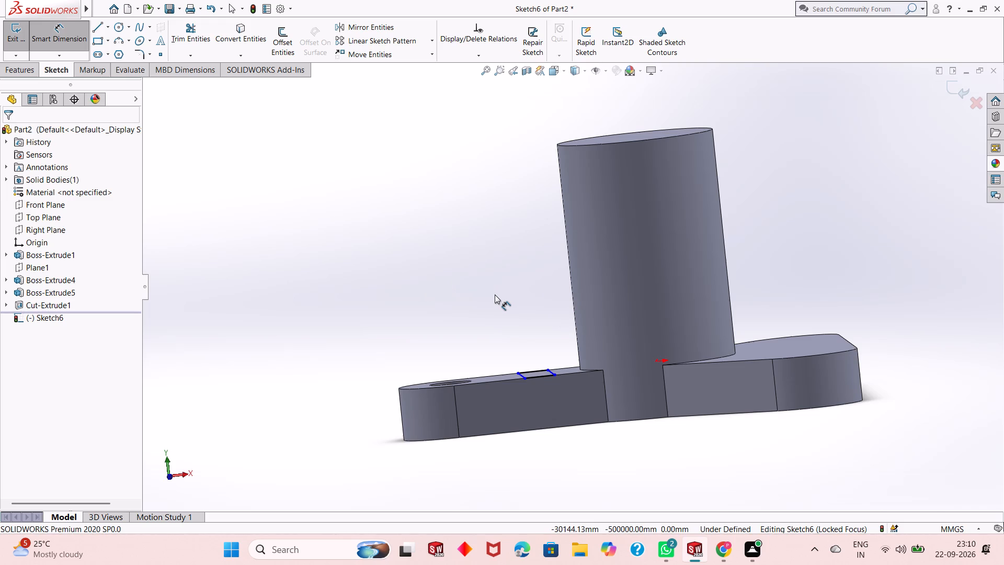
pyautogui.moveTo(524, 329); pyautogui.dragTo(523, 399, button='middle')
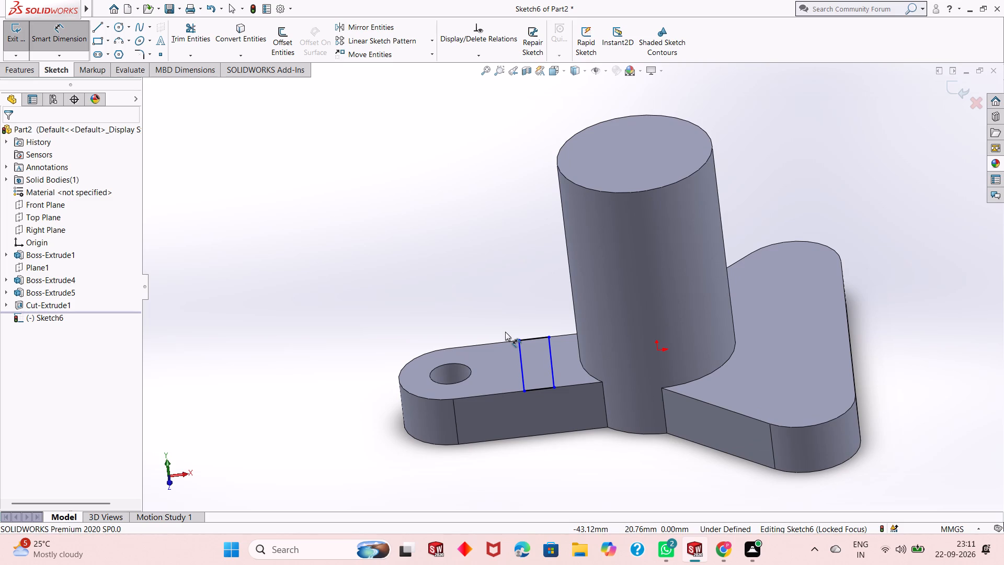
pyautogui.scroll(2, 504, 326)
pyautogui.scroll(-2, 699, 346)
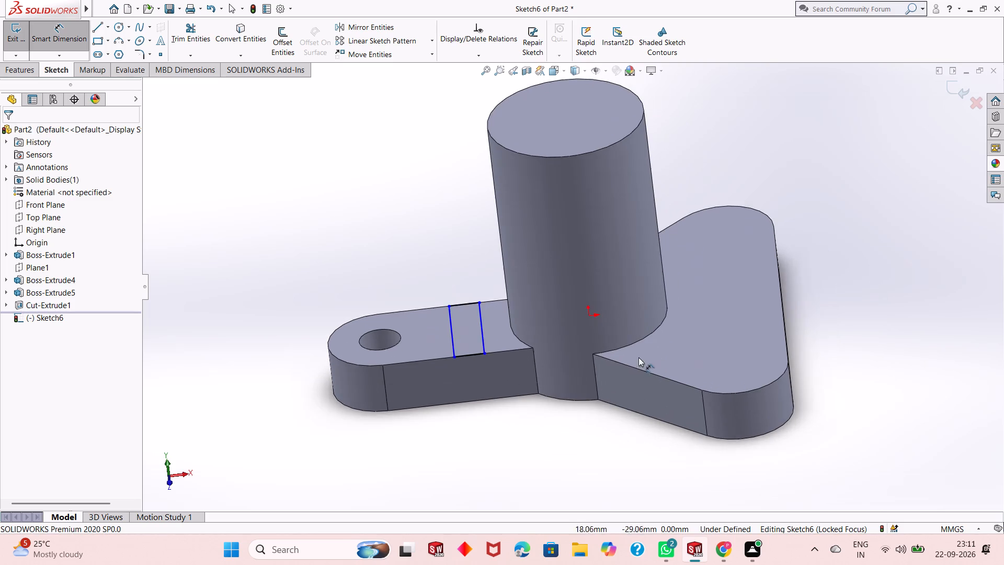
pyautogui.scroll(-2, 638, 357)
pyautogui.scroll(1, 553, 358)
pyautogui.moveTo(553, 358); pyautogui.dragTo(586, 462, button='middle')
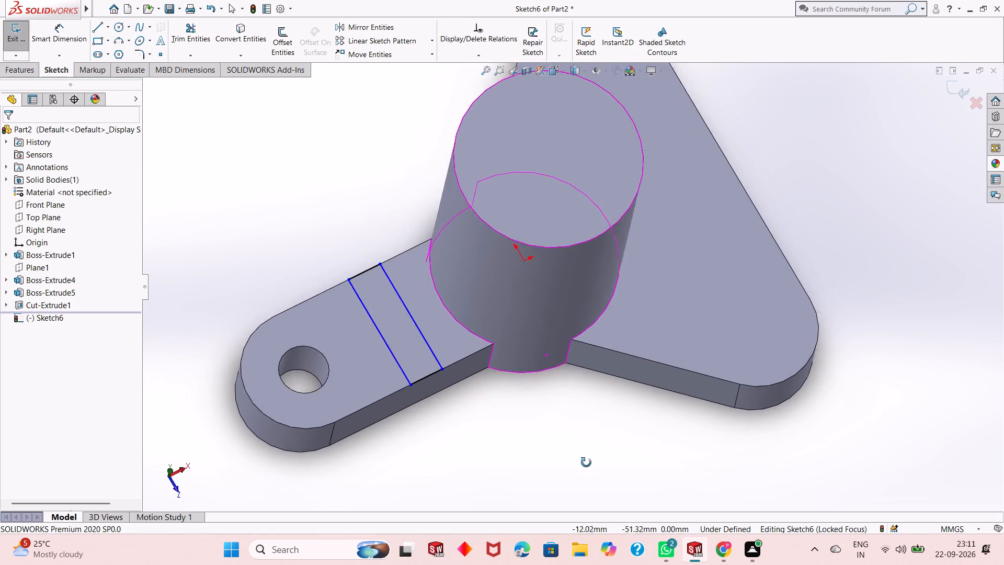
pyautogui.moveTo(586, 462); pyautogui.dragTo(596, 395, button='middle')
pyautogui.moveTo(581, 356); pyautogui.dragTo(547, 379, button='middle')
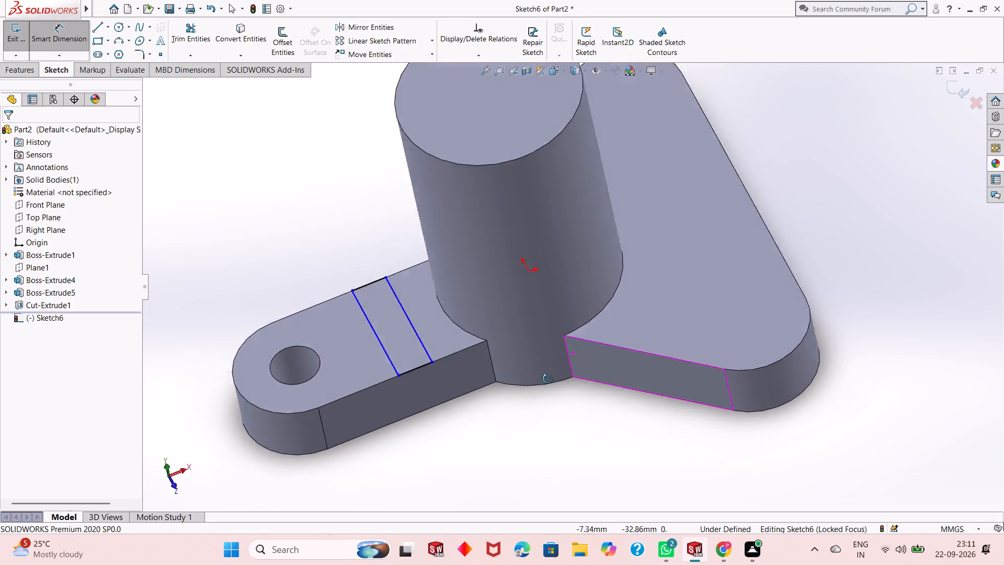
pyautogui.moveTo(547, 379); pyautogui.dragTo(567, 487, button='middle')
pyautogui.moveTo(585, 331); pyautogui.dragTo(578, 378, button='middle')
pyautogui.moveTo(573, 364); pyautogui.dragTo(566, 296, button='middle')
pyautogui.moveTo(522, 353); pyautogui.dragTo(522, 367, button='middle')
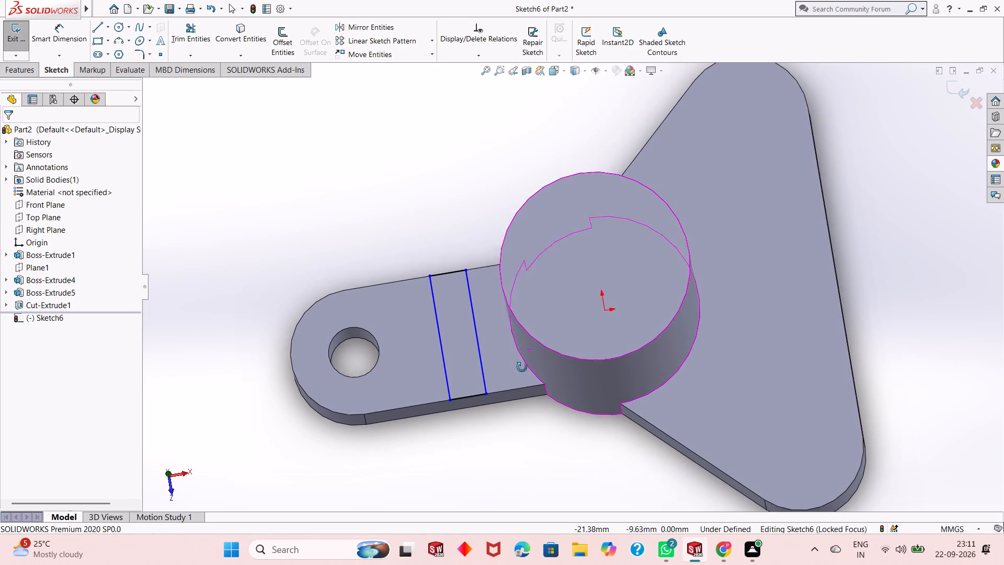
pyautogui.moveTo(522, 367); pyautogui.dragTo(522, 376, button='middle')
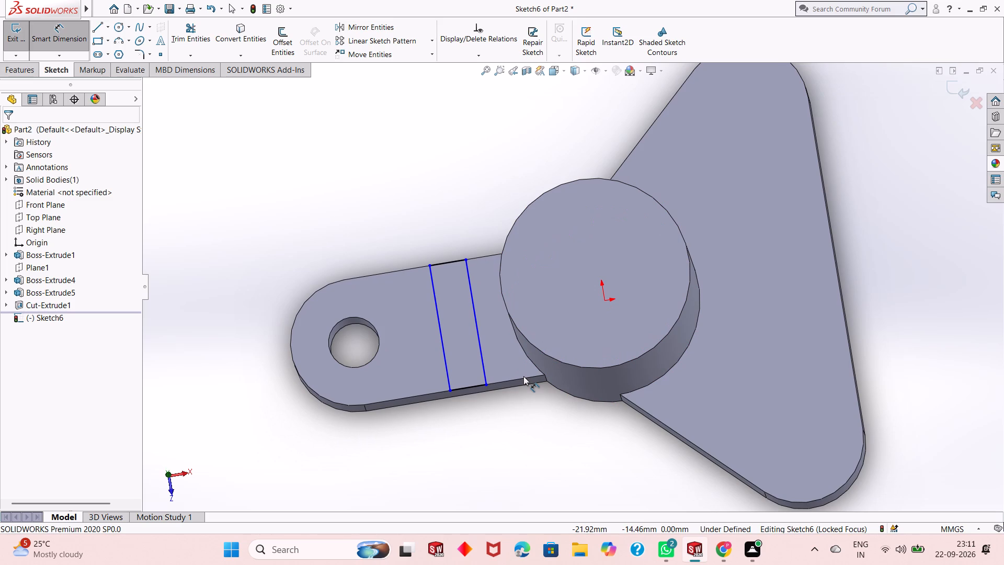
pyautogui.scroll(-1, 514, 354)
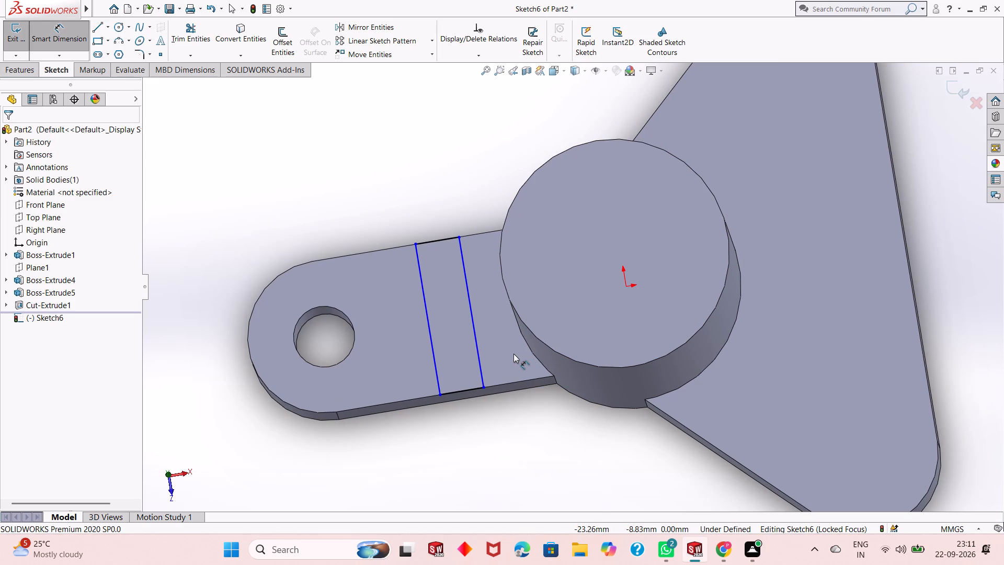
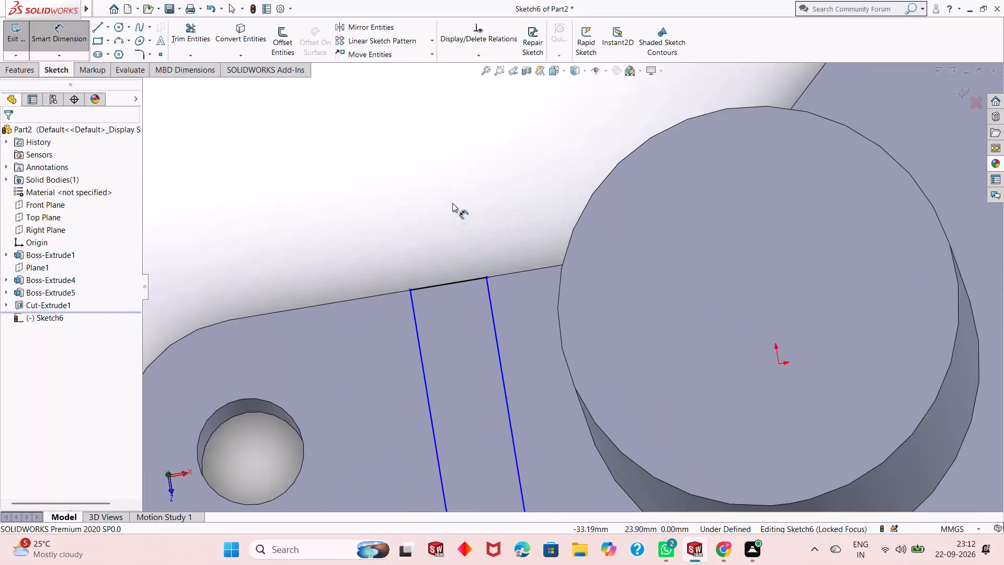
# Examine the rectangle sketched across the arm relative to the hole and cylinder, tilting the part and returning to the view normal to the sketch.
pyautogui.scroll(2, 447, 283)
pyautogui.scroll(4, 445, 332)
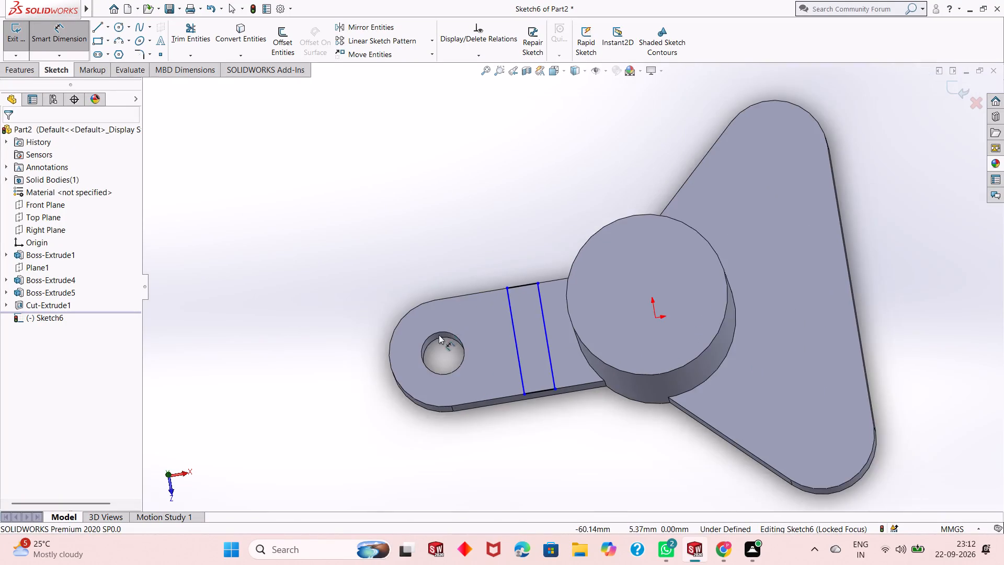
pyautogui.scroll(1, 439, 335)
pyautogui.scroll(-2, 661, 356)
pyautogui.scroll(-1, 591, 364)
pyautogui.moveTo(551, 356); pyautogui.dragTo(551, 227, button='middle')
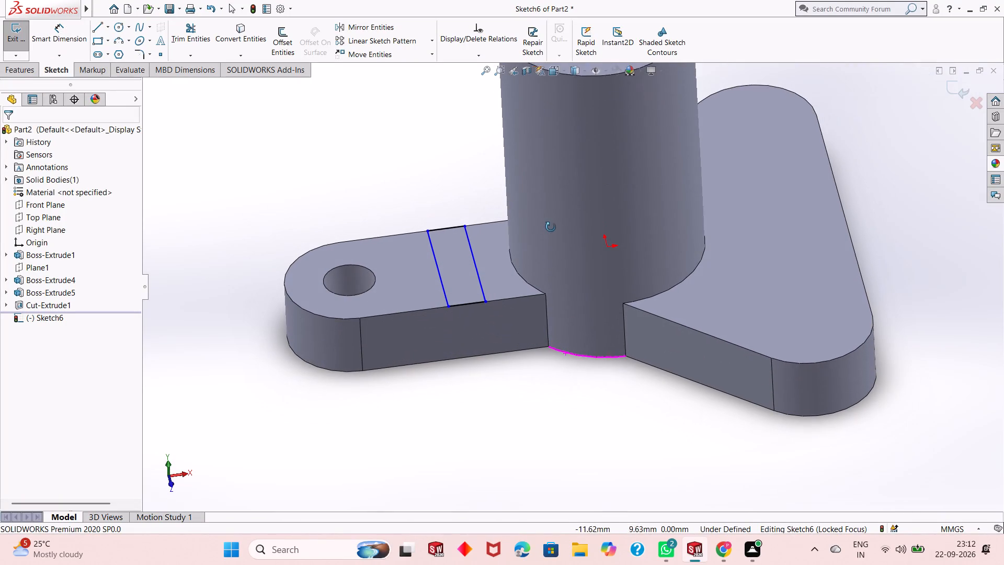
pyautogui.moveTo(551, 227); pyautogui.dragTo(551, 226, button='middle')
pyautogui.moveTo(551, 343); pyautogui.dragTo(551, 292, button='middle')
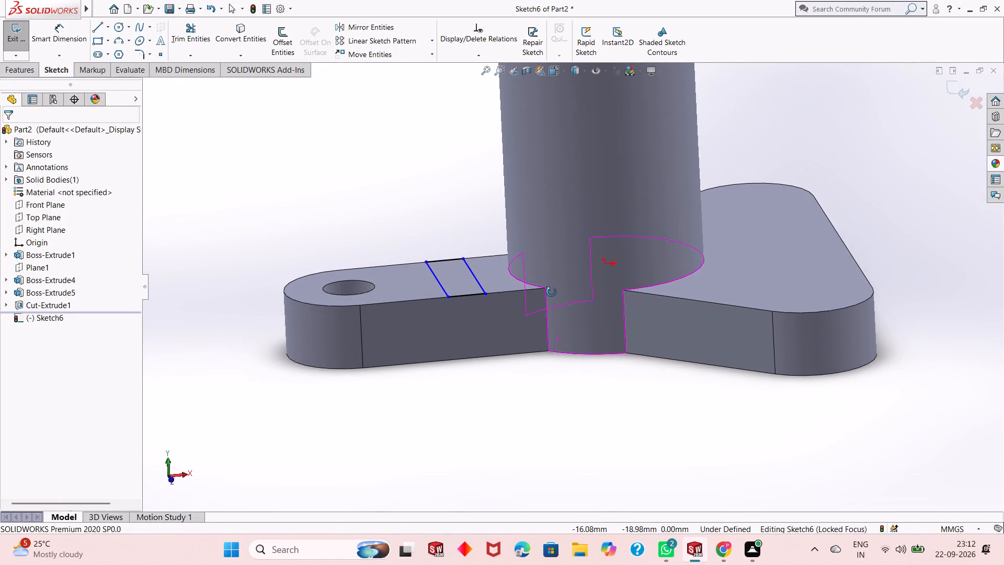
pyautogui.moveTo(551, 292); pyautogui.dragTo(554, 396, button='middle')
pyautogui.moveTo(556, 356); pyautogui.dragTo(557, 377, button='middle')
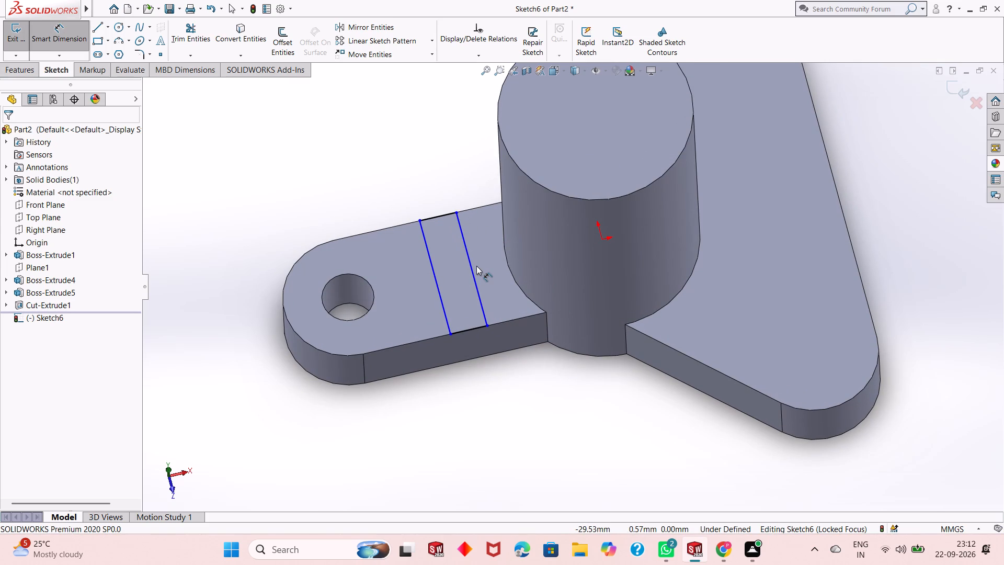
pyautogui.hotkey('ctrl', '8')
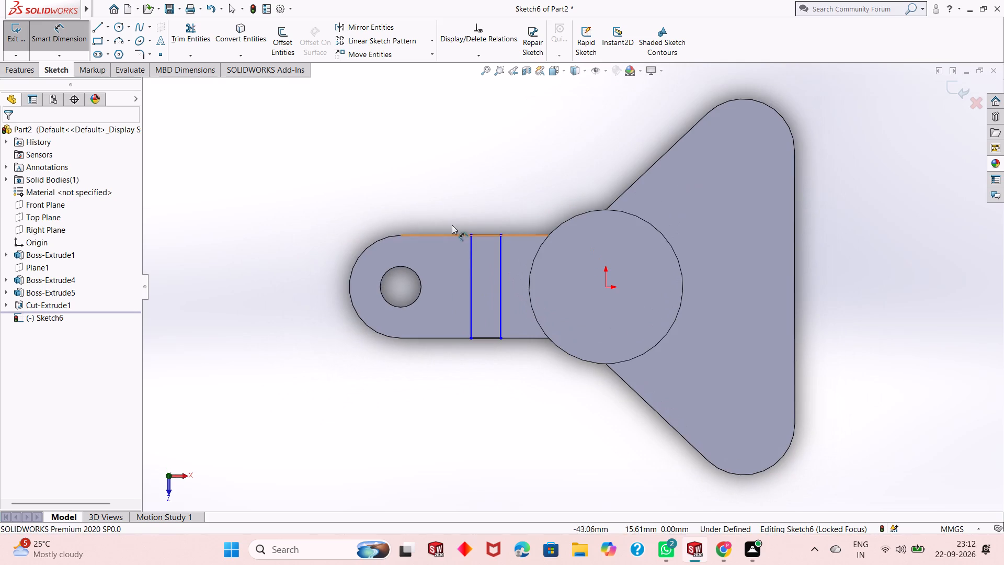
pyautogui.rightClick(372, 173)
pyautogui.click(405, 206)
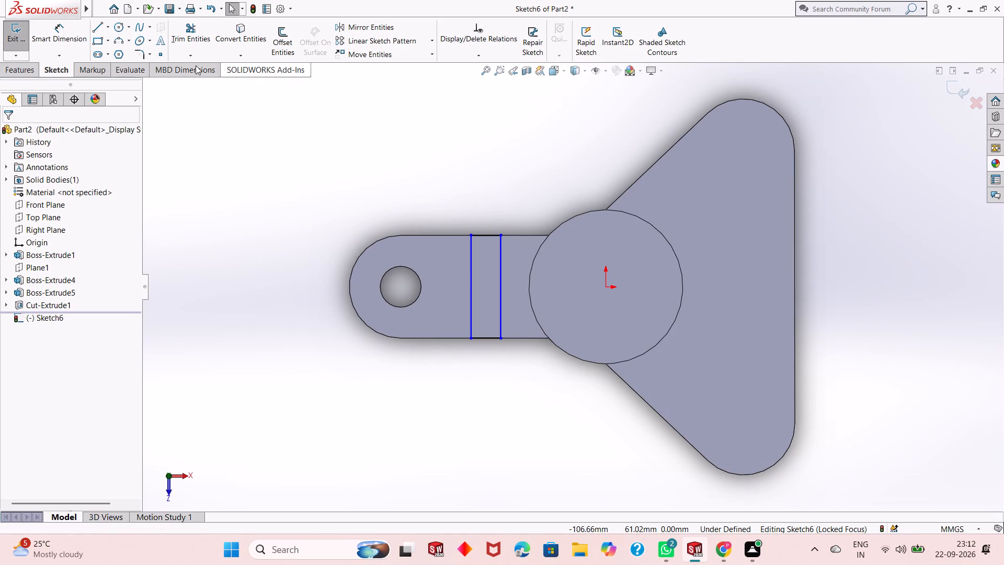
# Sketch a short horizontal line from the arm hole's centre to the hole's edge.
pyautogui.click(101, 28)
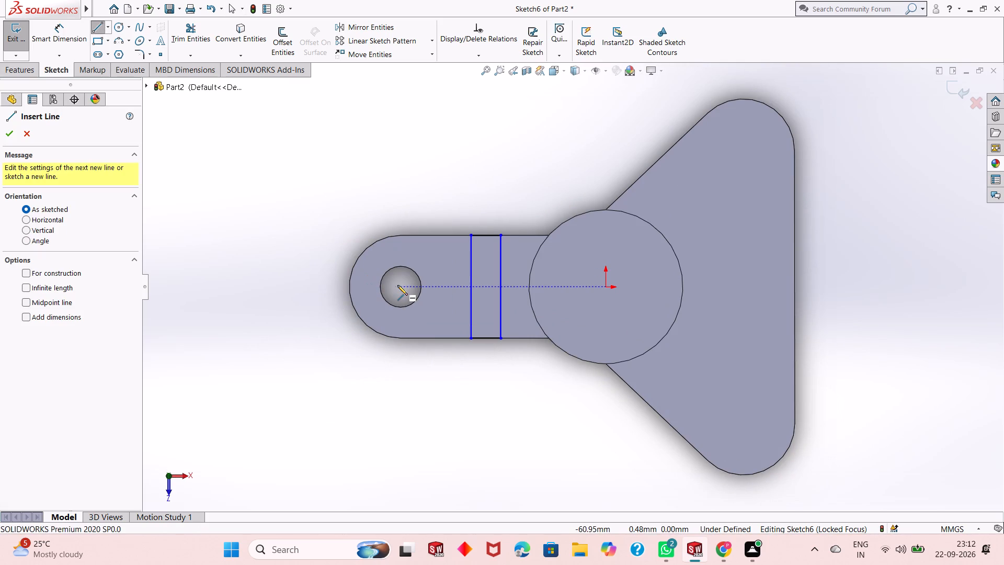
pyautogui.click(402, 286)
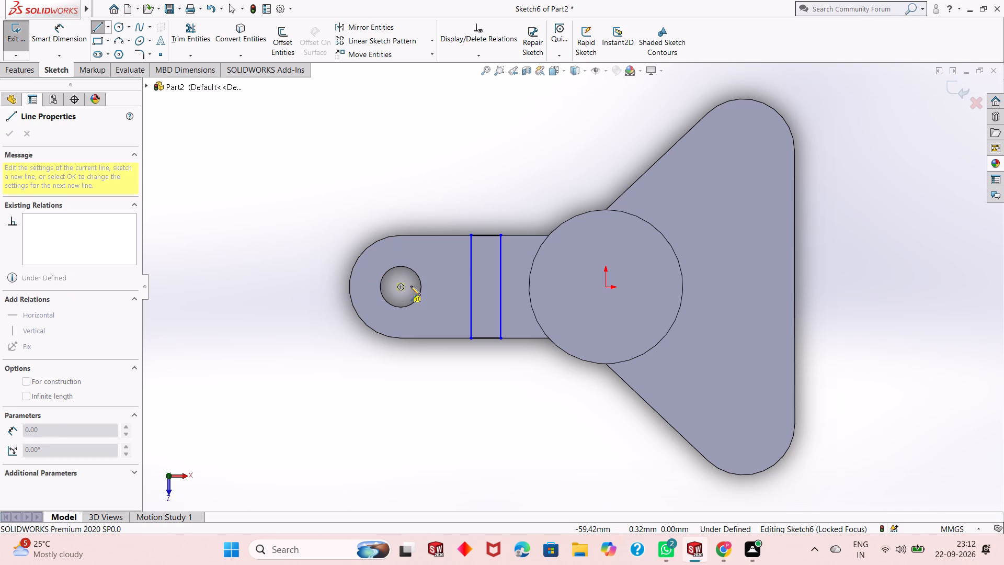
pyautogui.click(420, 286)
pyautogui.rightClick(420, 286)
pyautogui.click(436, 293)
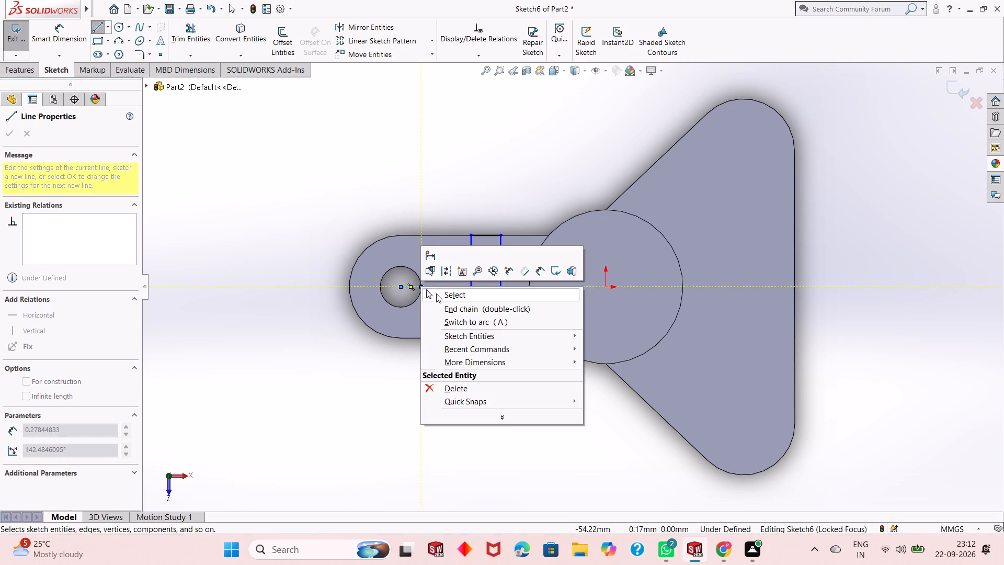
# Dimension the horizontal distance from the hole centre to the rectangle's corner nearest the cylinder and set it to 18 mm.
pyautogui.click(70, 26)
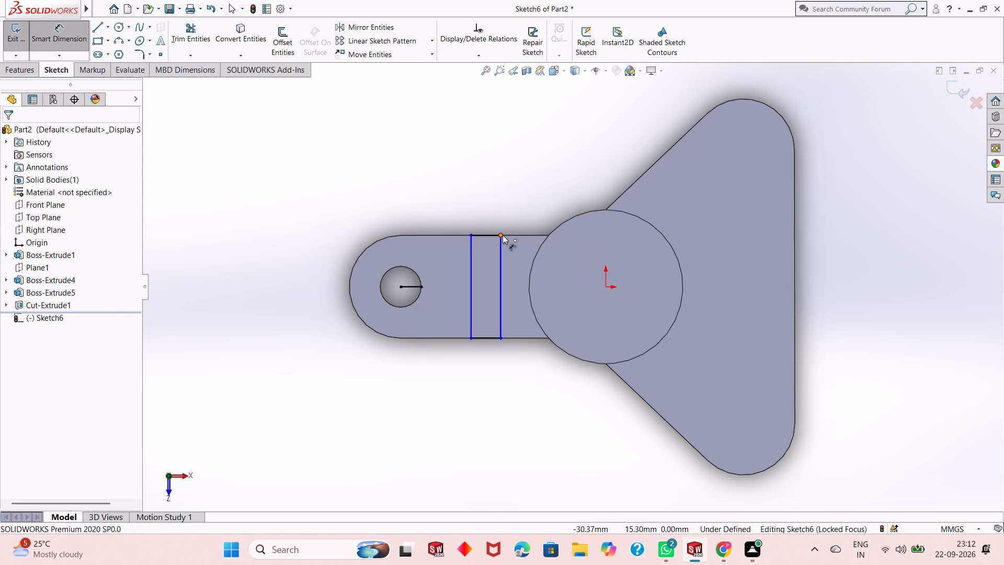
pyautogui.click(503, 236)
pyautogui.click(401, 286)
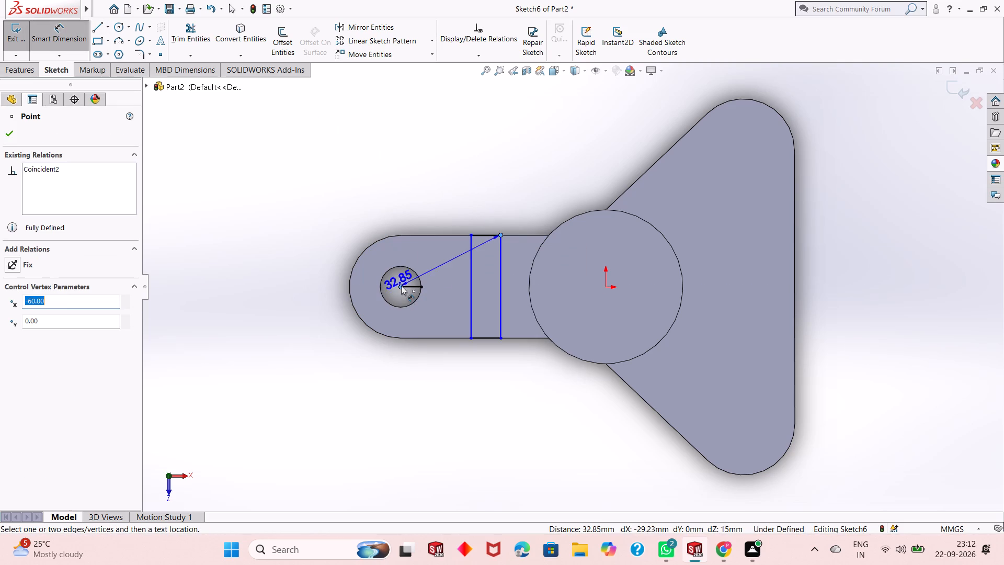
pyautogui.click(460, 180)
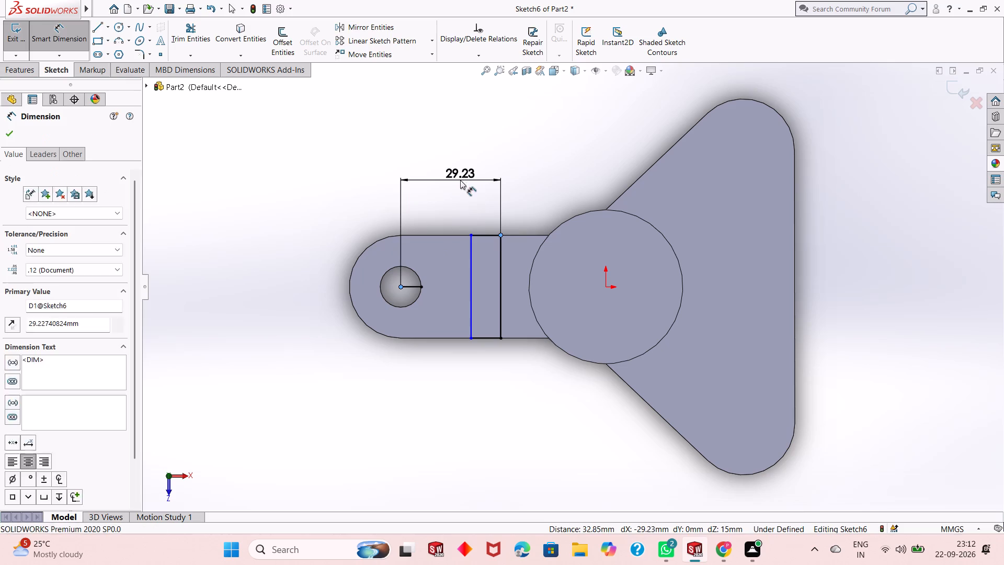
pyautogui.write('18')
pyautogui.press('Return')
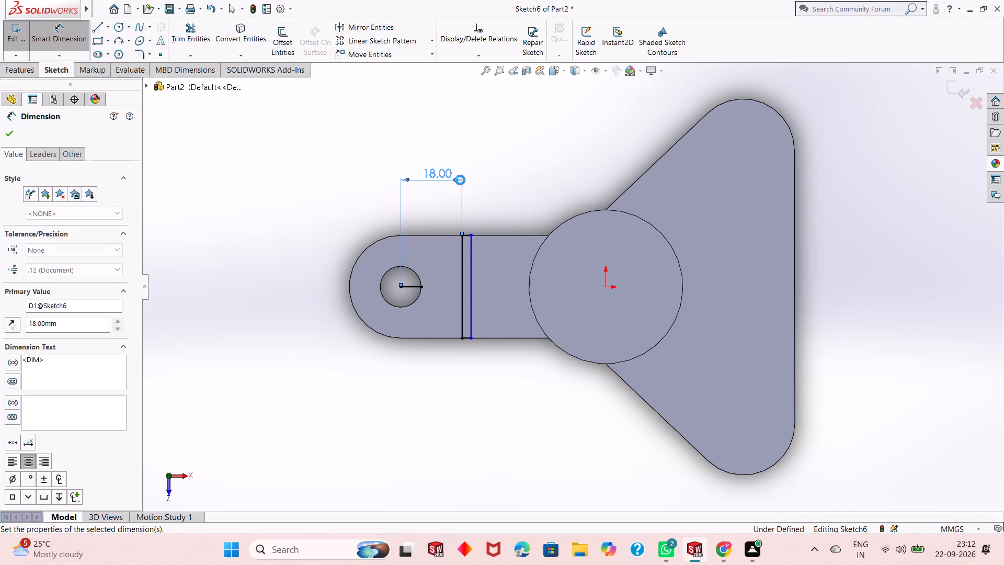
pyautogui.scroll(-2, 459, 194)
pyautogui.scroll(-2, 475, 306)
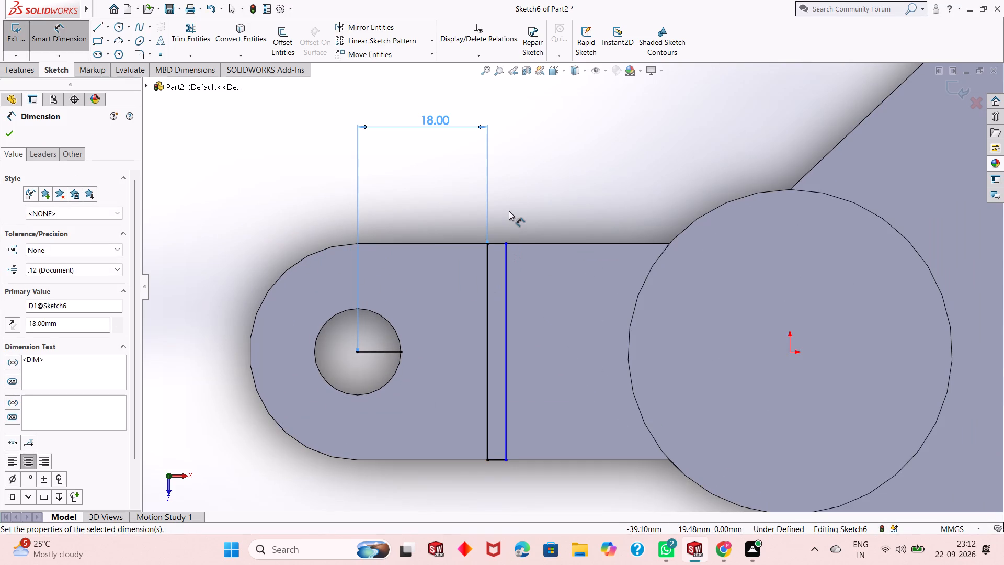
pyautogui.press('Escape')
# Undo the 18 mm dimension, the line in the hole and the rectangle across the arm.
pyautogui.hotkey('ctrl', 'z')
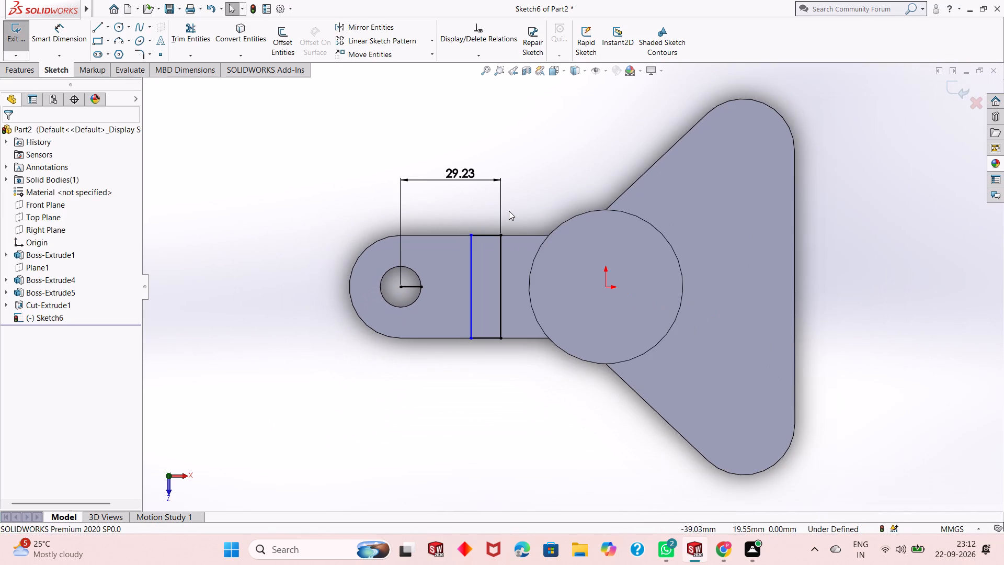
pyautogui.hotkey('ctrl', 'z')
pyautogui.hotkey('ctrl', 'z')
pyautogui.hotkey('ctrl', 'z')
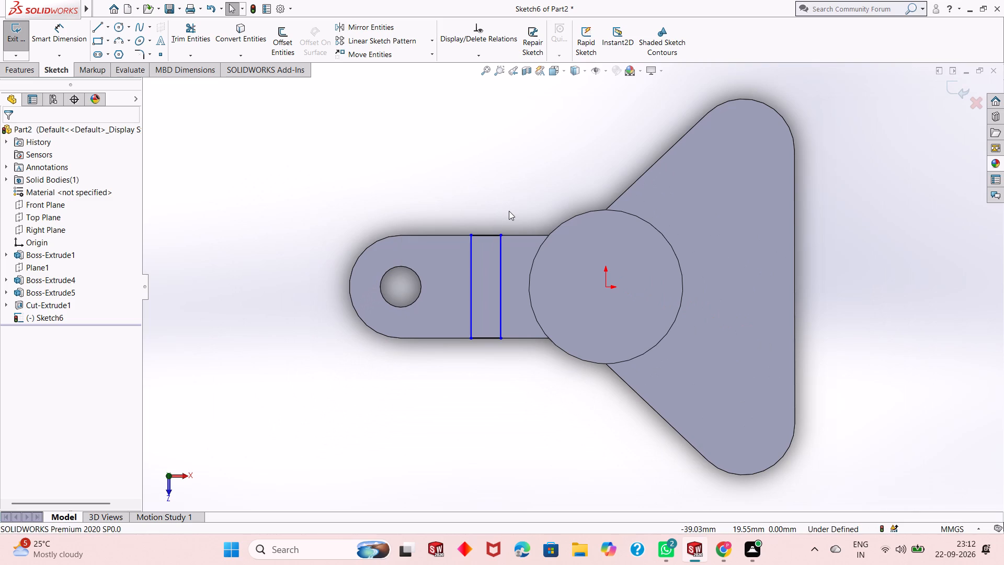
# Sketch a 6 mm horizontal line from the arm hole's centre to the hole's edge on the cylinder side.
pyautogui.click(106, 28)
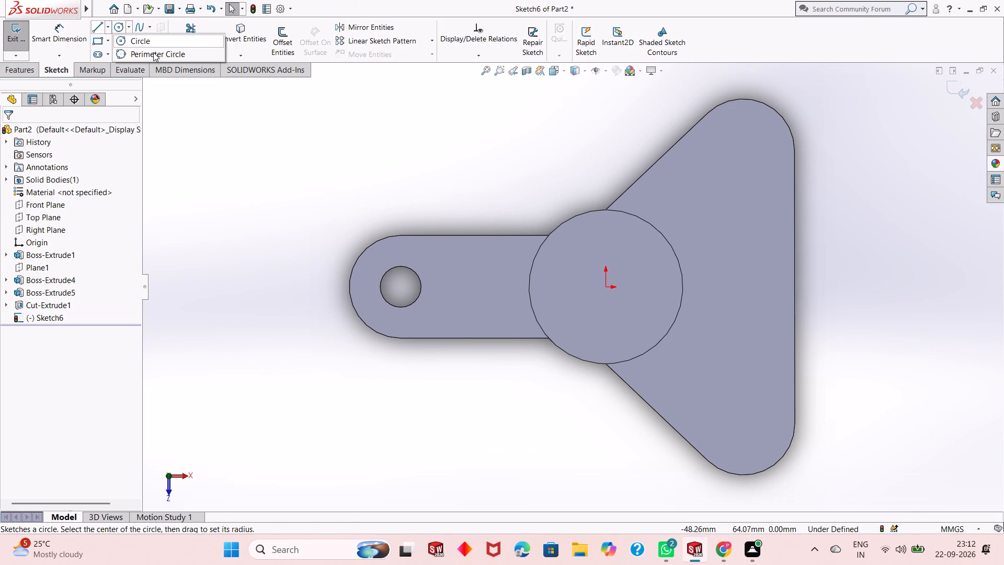
pyautogui.click(93, 20)
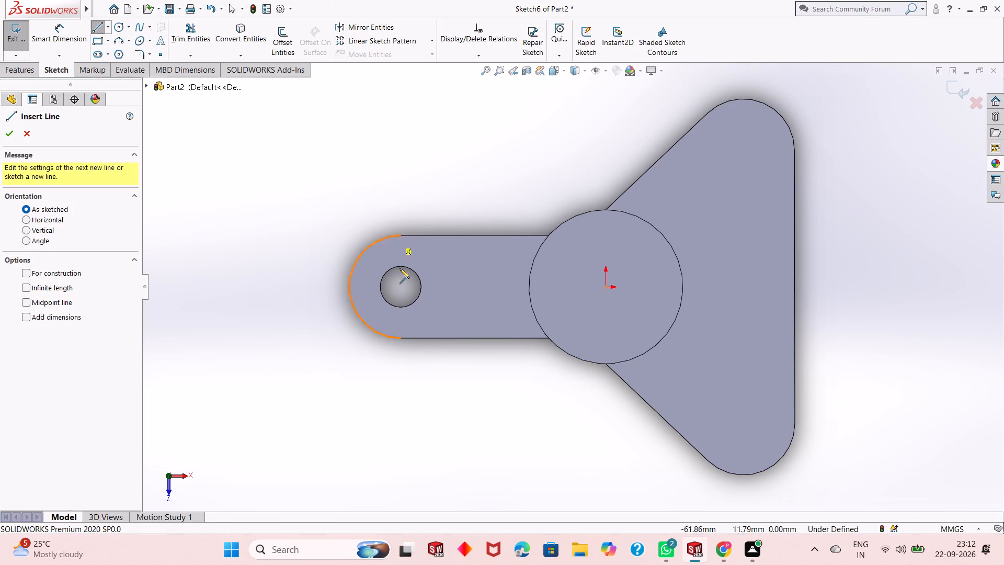
pyautogui.click(399, 287)
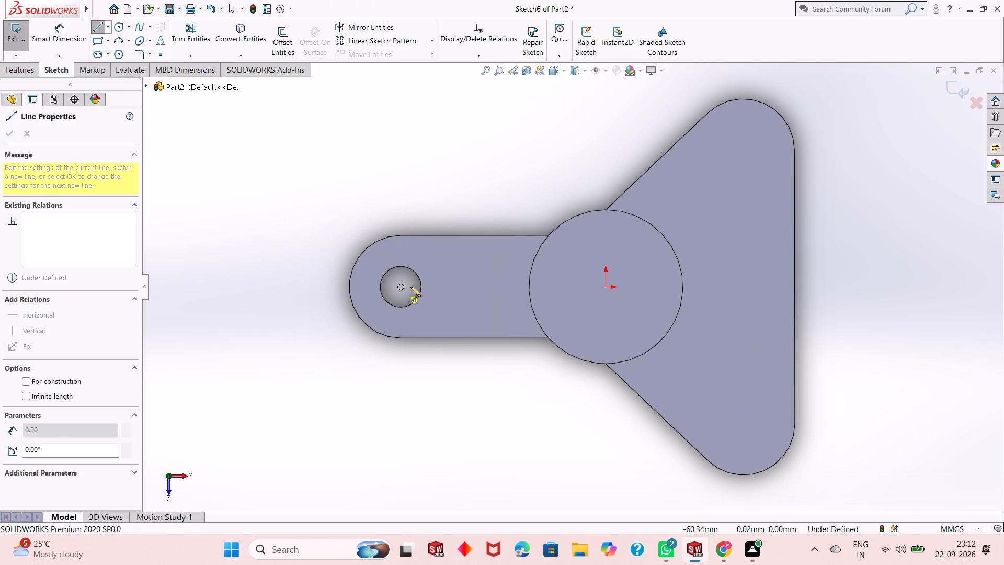
pyautogui.click(421, 286)
pyautogui.rightClick(421, 286)
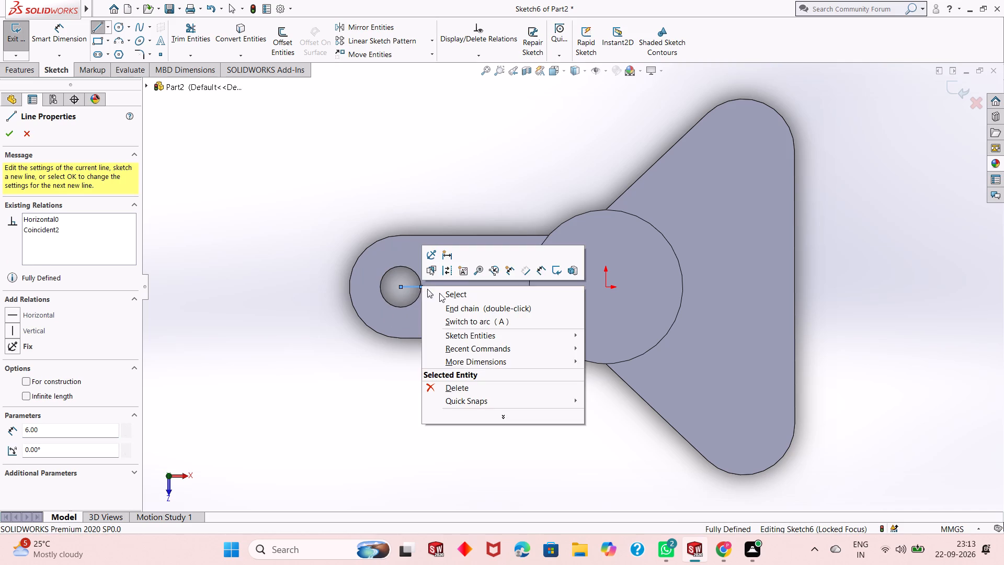
pyautogui.click(439, 293)
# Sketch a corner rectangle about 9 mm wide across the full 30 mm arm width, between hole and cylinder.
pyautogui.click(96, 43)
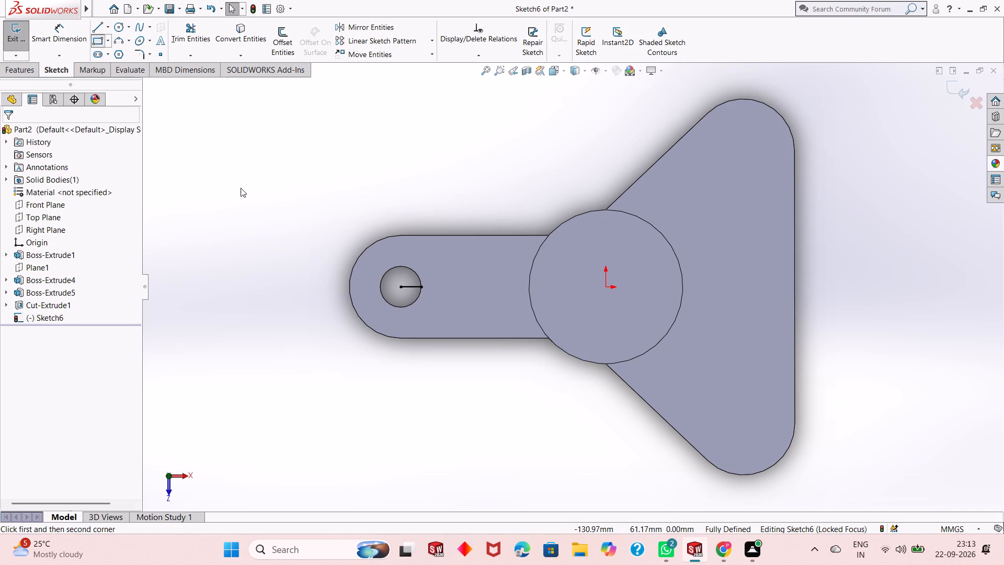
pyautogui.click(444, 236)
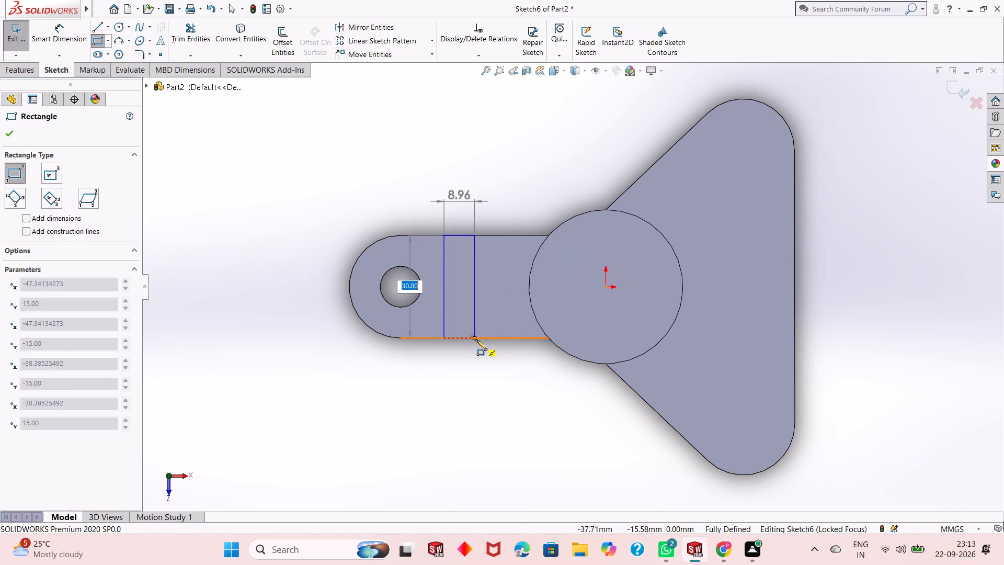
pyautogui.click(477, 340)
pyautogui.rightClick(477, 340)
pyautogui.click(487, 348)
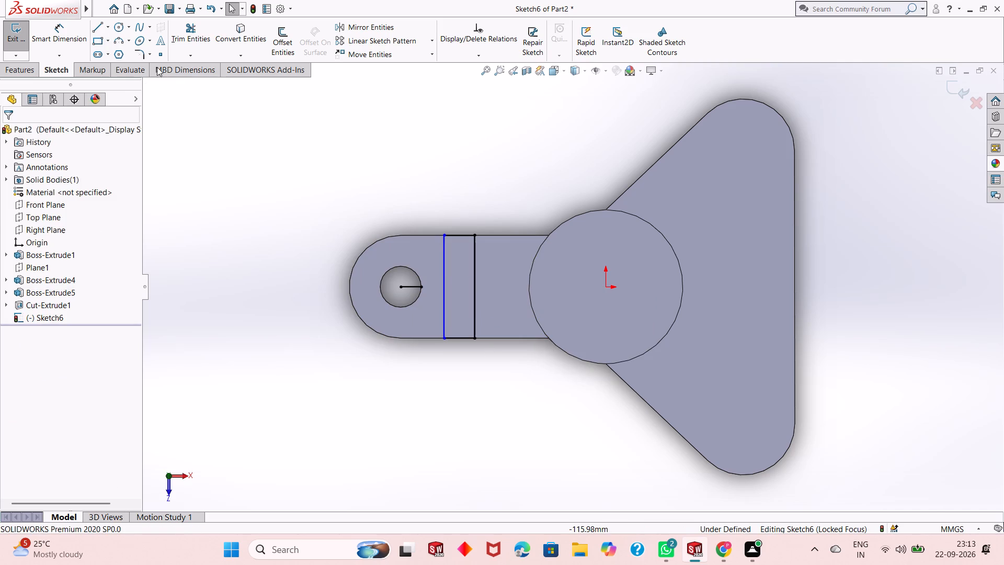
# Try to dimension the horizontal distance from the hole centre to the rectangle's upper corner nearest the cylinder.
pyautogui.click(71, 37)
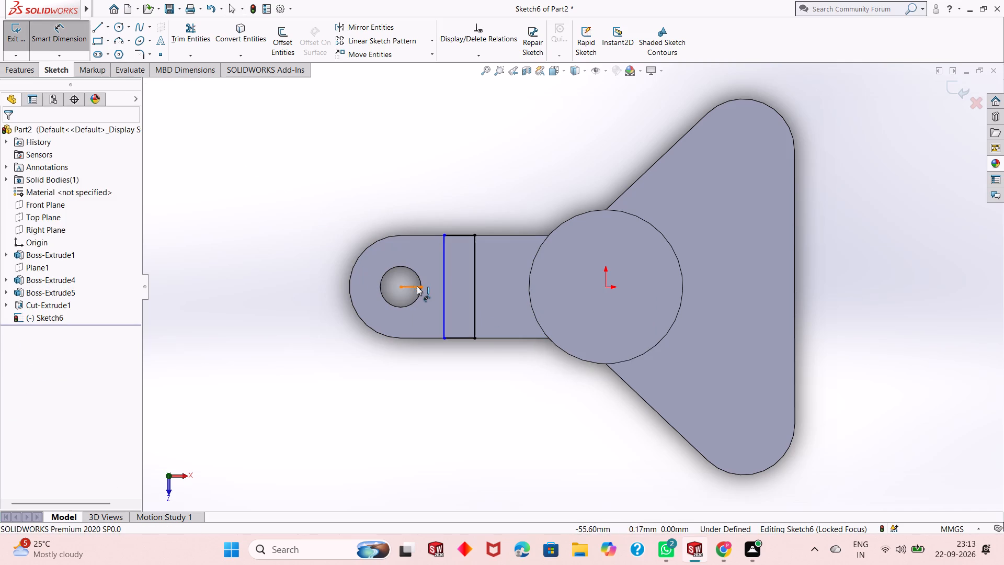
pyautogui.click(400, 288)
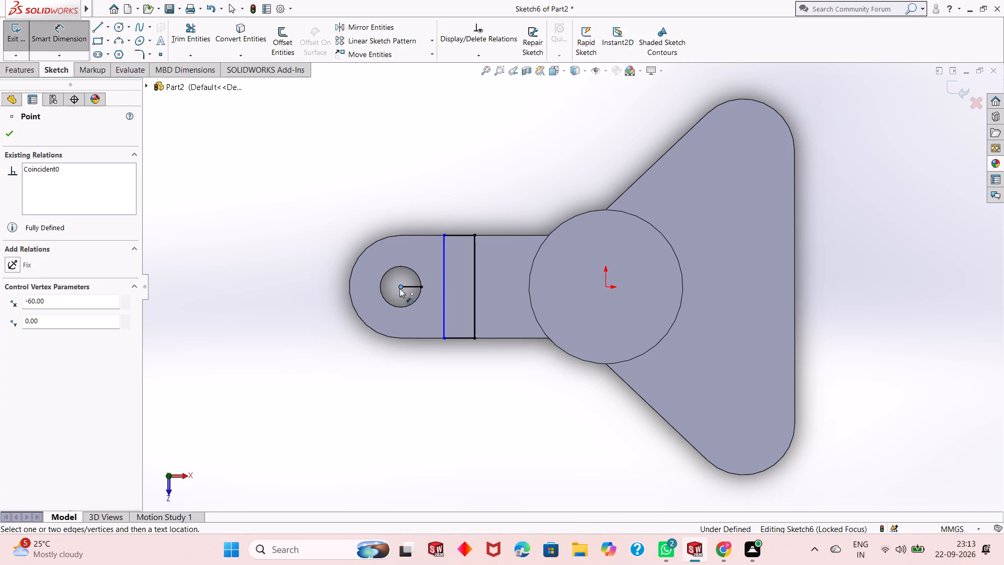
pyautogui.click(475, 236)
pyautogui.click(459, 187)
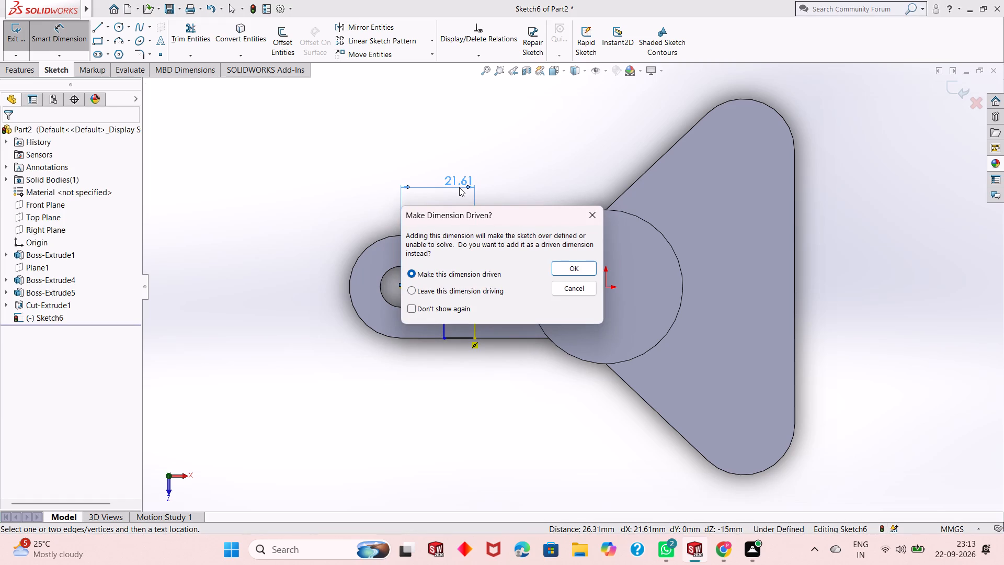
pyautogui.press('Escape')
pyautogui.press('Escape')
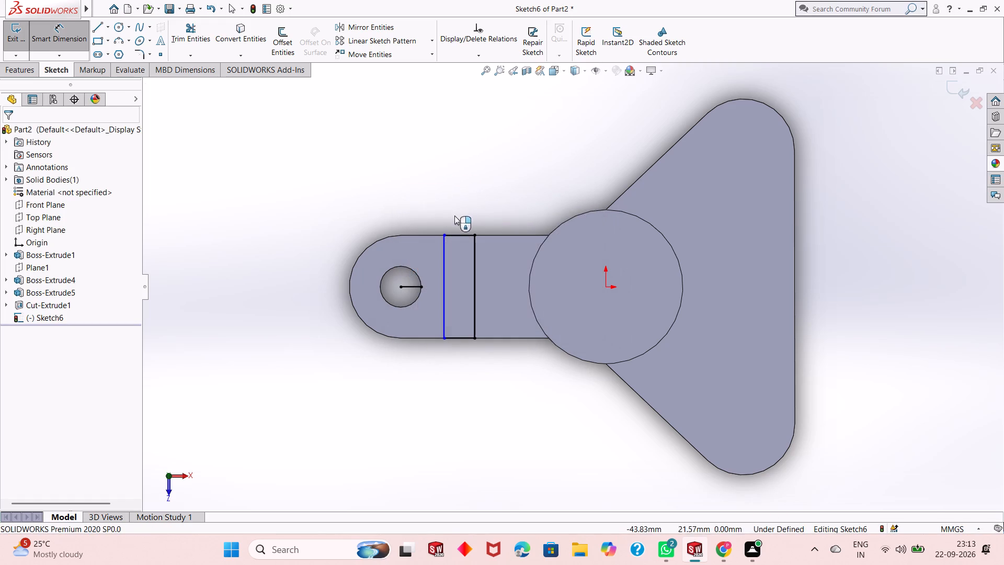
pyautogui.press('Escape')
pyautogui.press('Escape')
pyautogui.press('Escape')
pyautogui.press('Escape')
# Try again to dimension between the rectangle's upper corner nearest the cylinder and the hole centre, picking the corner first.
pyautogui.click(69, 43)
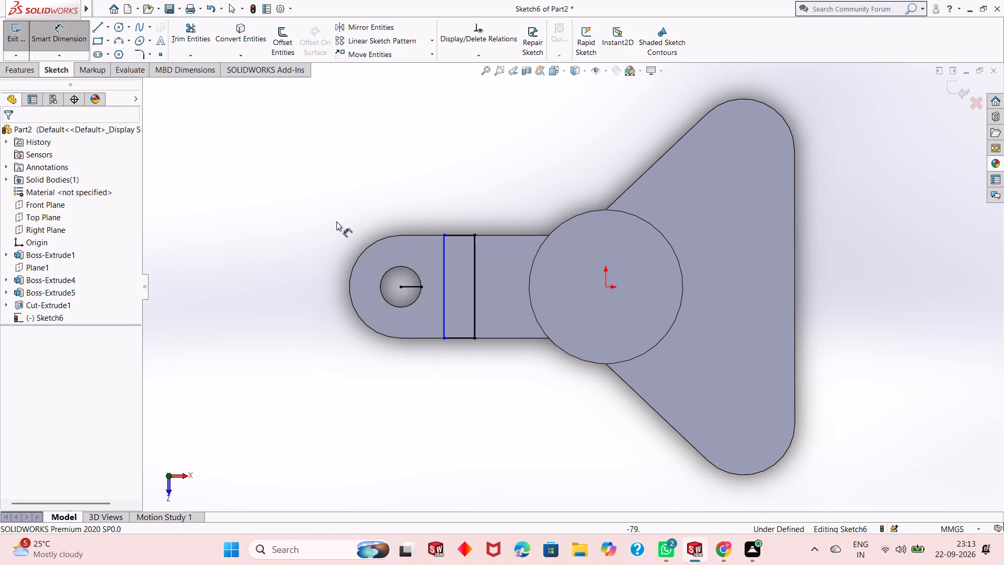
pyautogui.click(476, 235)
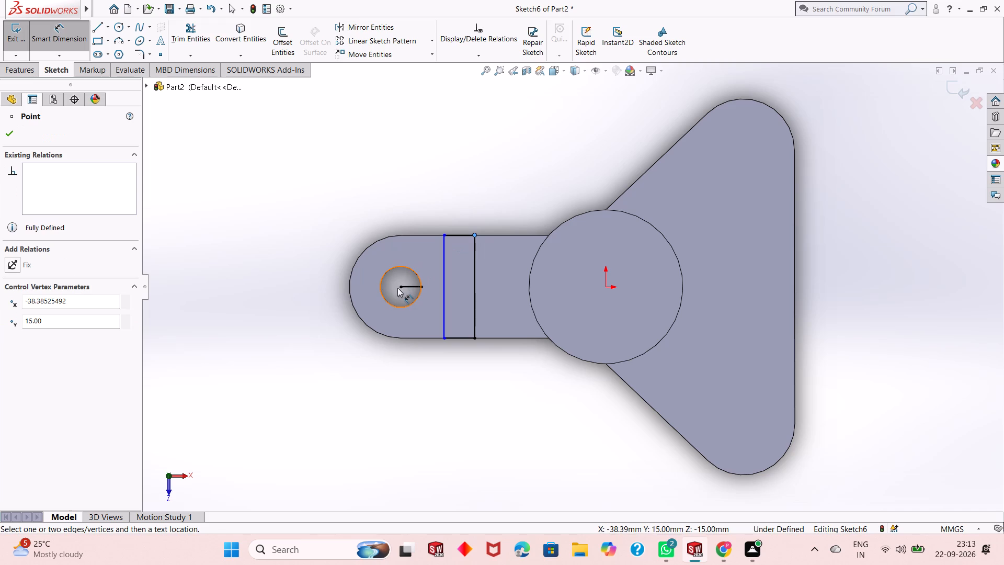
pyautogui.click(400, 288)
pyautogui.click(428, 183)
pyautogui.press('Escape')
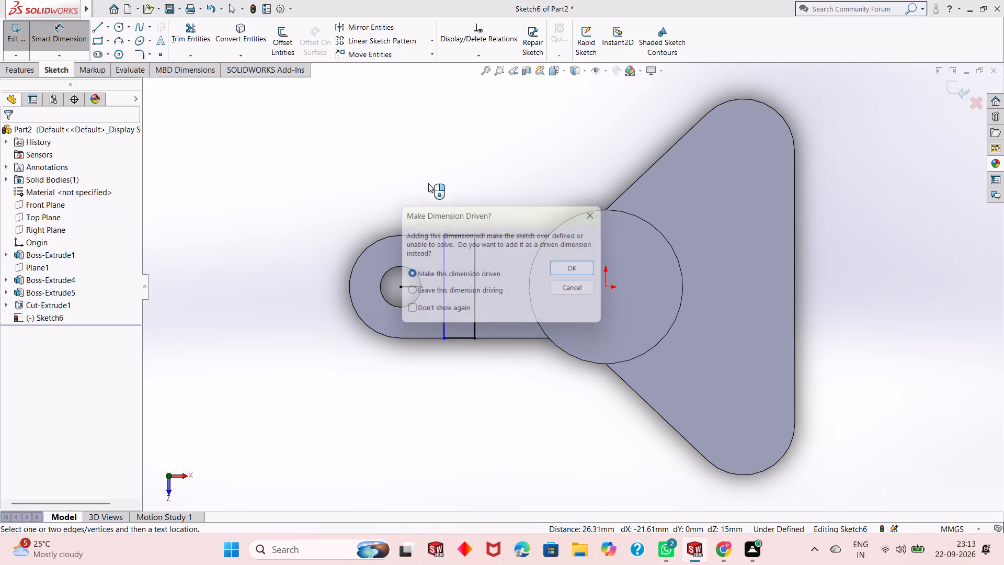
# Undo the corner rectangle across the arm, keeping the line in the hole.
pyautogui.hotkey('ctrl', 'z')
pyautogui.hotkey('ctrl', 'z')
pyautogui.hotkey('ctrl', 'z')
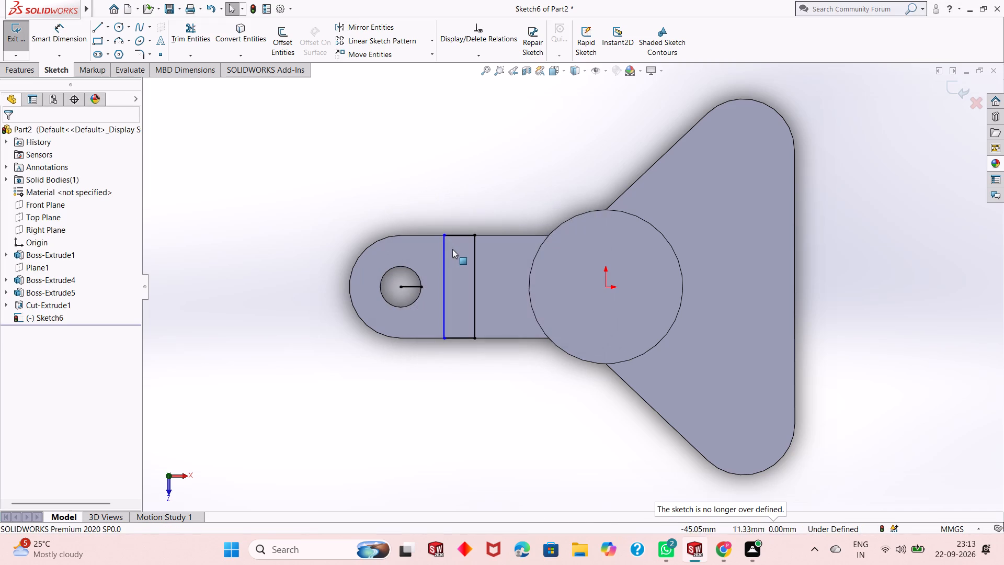
# Sketch a corner rectangle about 10 mm wide from the arm's upper edge to its lower edge, between hole and cylinder.
pyautogui.click(97, 44)
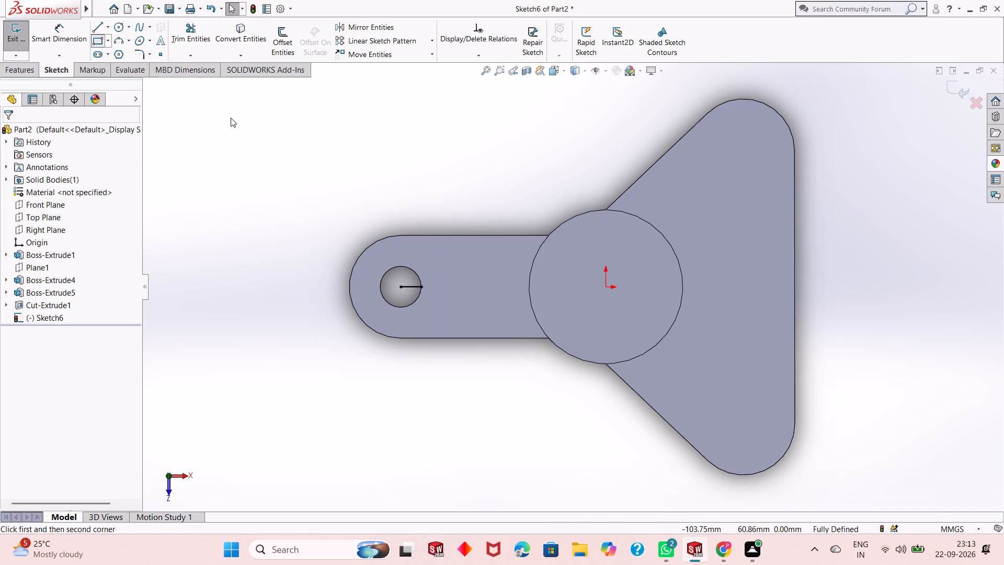
pyautogui.click(456, 234)
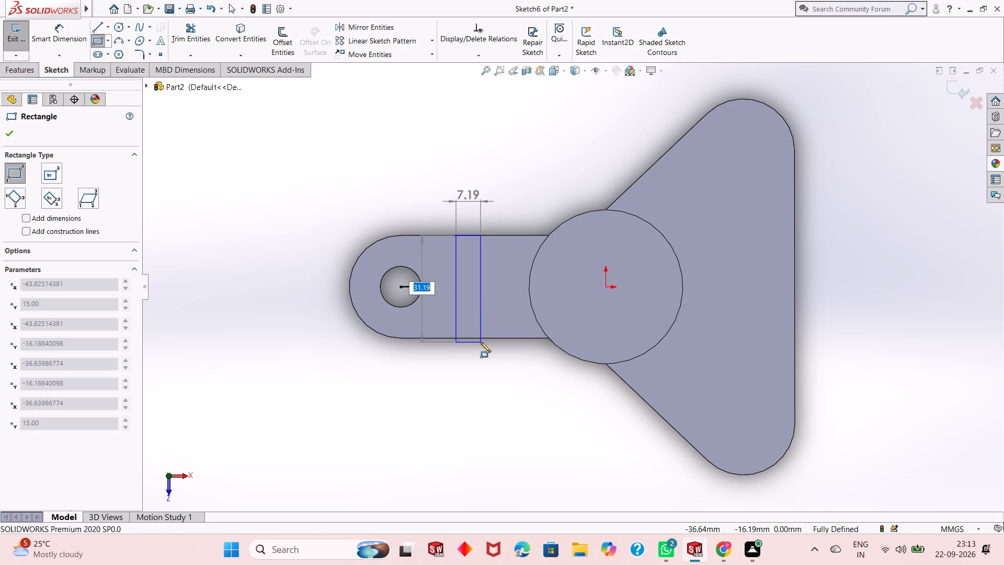
pyautogui.click(490, 337)
pyautogui.press('`')
pyautogui.press('Escape')
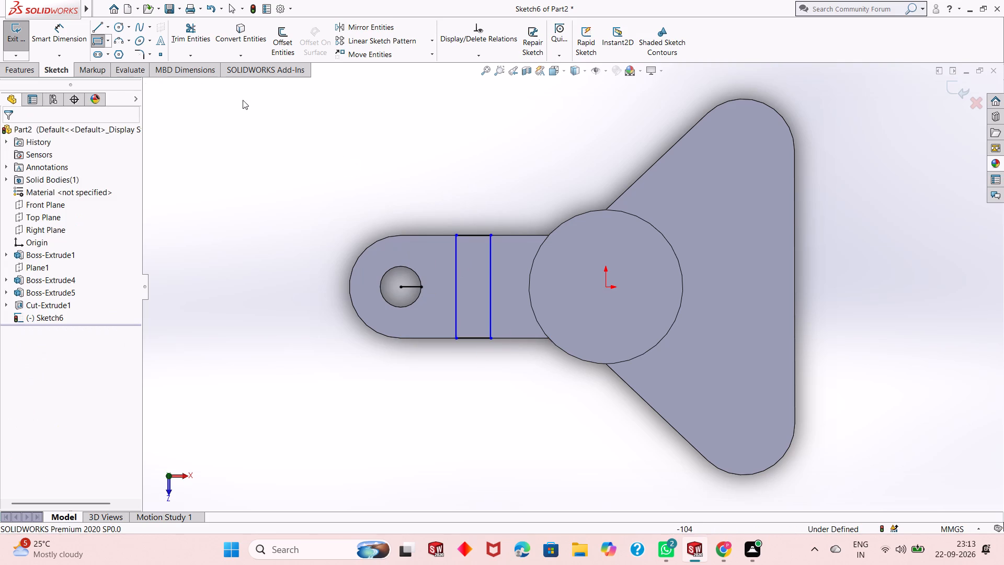
pyautogui.press('Escape')
pyautogui.press('Escape')
# Dimension the horizontal distance from the hole centre to the rectangle's corner nearest the cylinder as 18 mm.
pyautogui.click(72, 41)
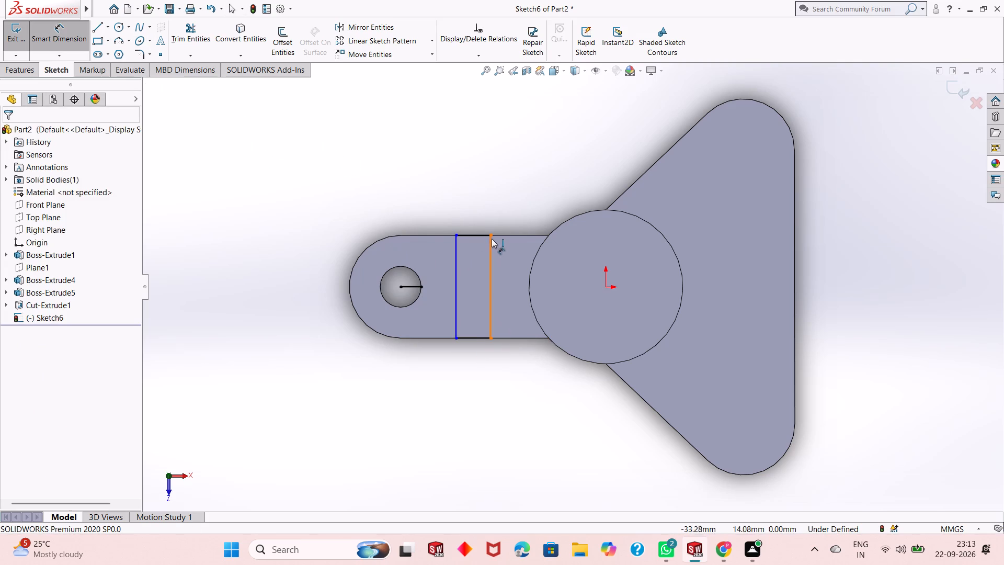
pyautogui.click(491, 236)
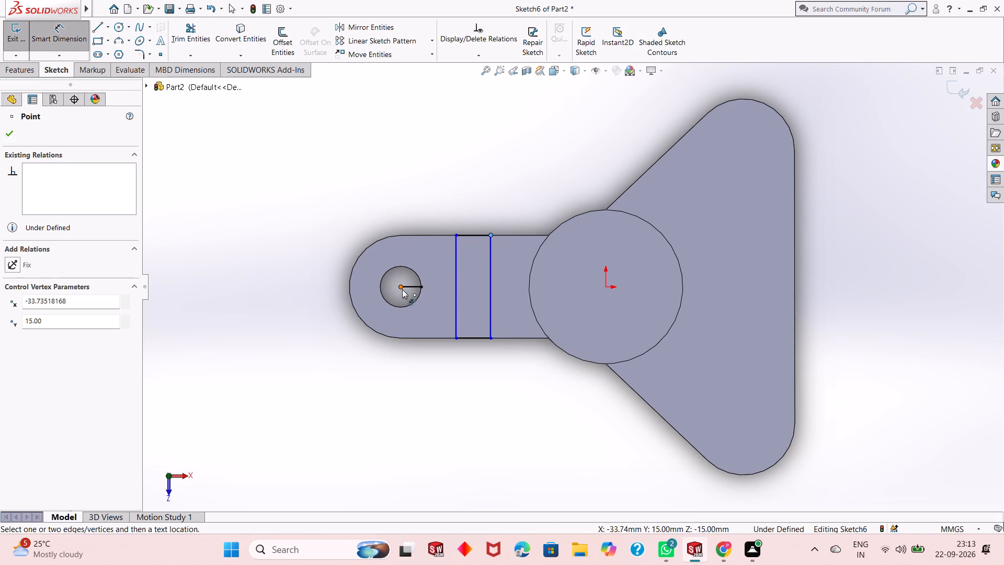
pyautogui.click(402, 289)
pyautogui.click(472, 167)
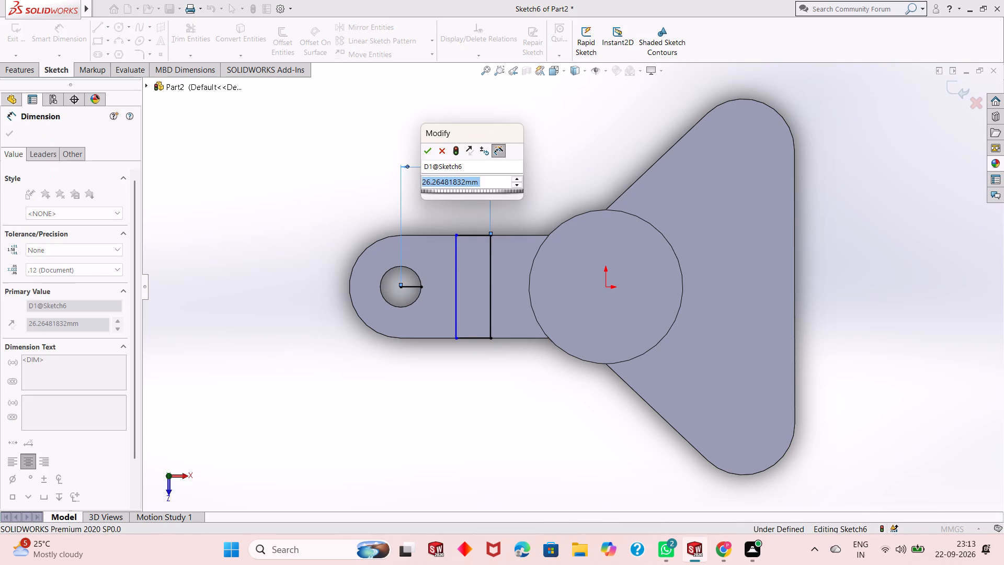
pyautogui.write('18')
pyautogui.press('Return')
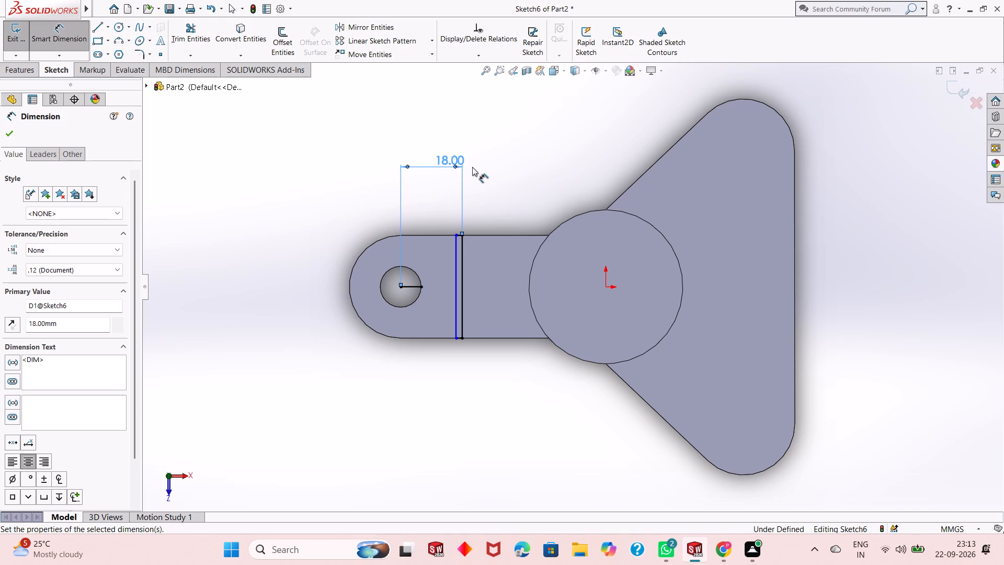
# Dimension the rectangle's short upper edge to a width of 8 mm.
pyautogui.scroll(-4, 496, 258)
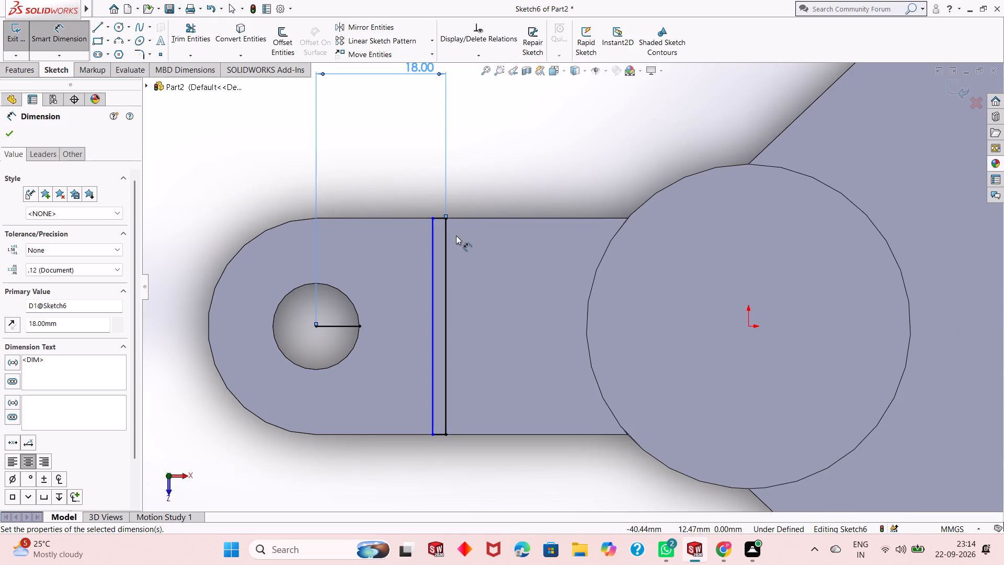
pyautogui.click(441, 221)
pyautogui.click(439, 163)
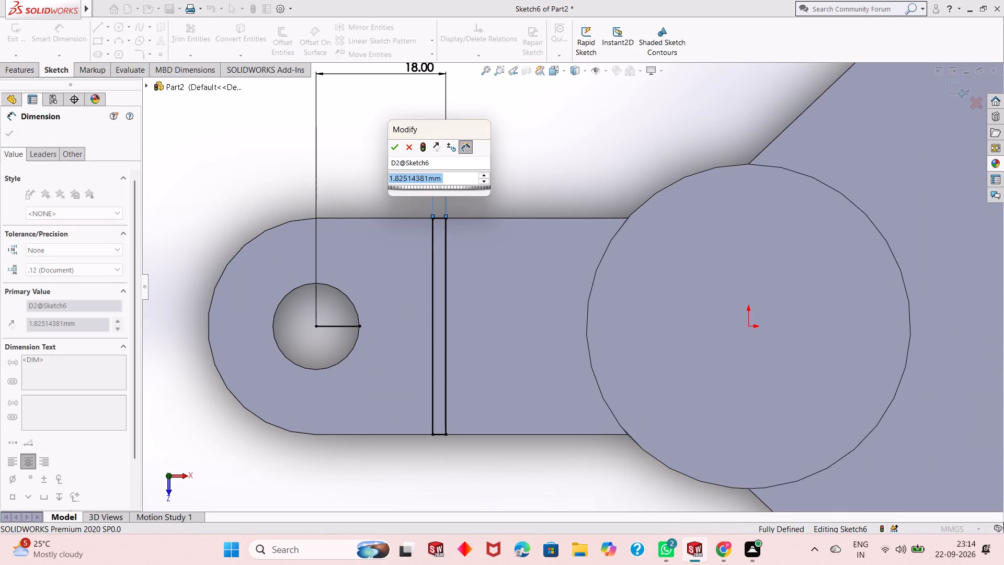
pyautogui.press('8')
pyautogui.press('Return')
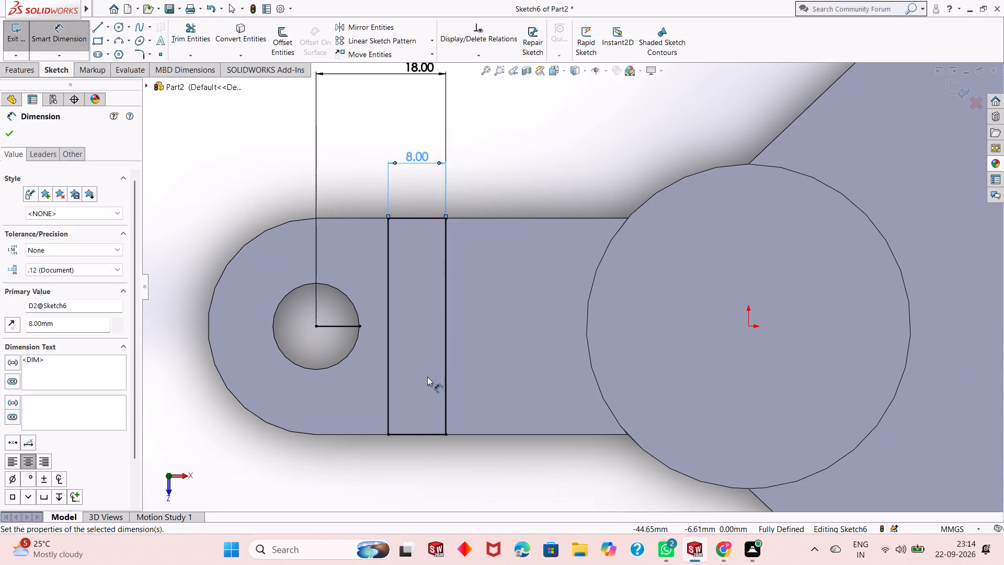
pyautogui.moveTo(435, 388); pyautogui.dragTo(422, 261, button='middle')
pyautogui.moveTo(427, 381); pyautogui.dragTo(433, 313, button='middle')
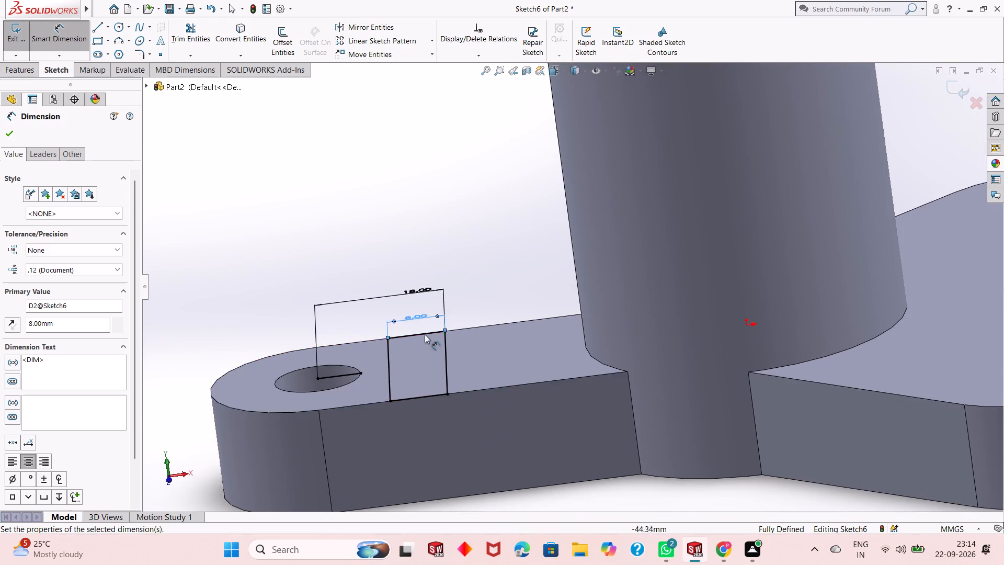
pyautogui.scroll(3, 424, 336)
pyautogui.click(5, 134)
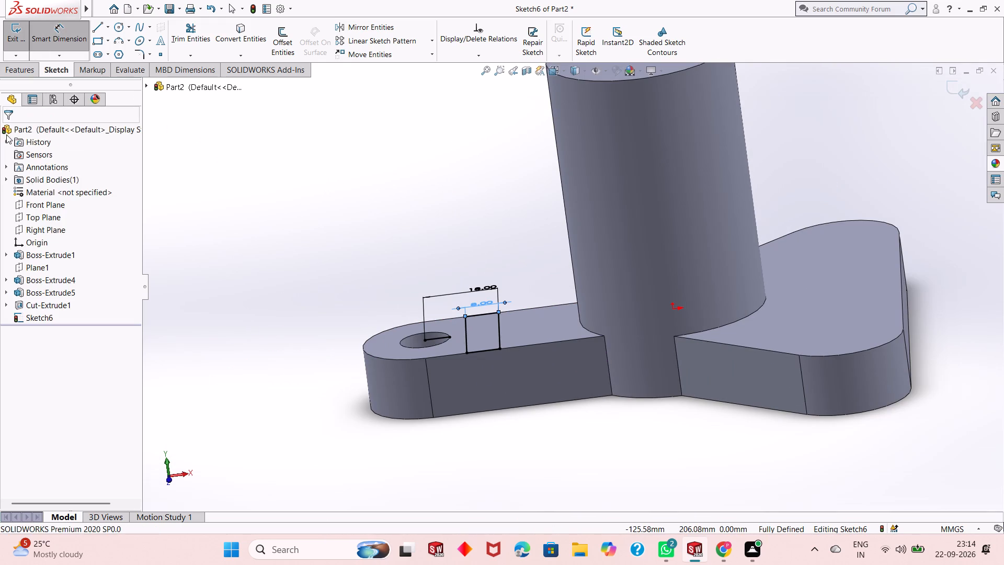
# Extrude the rectangle region 15 mm upward from the arm as a blind boss with the result merged.
pyautogui.click(39, 70)
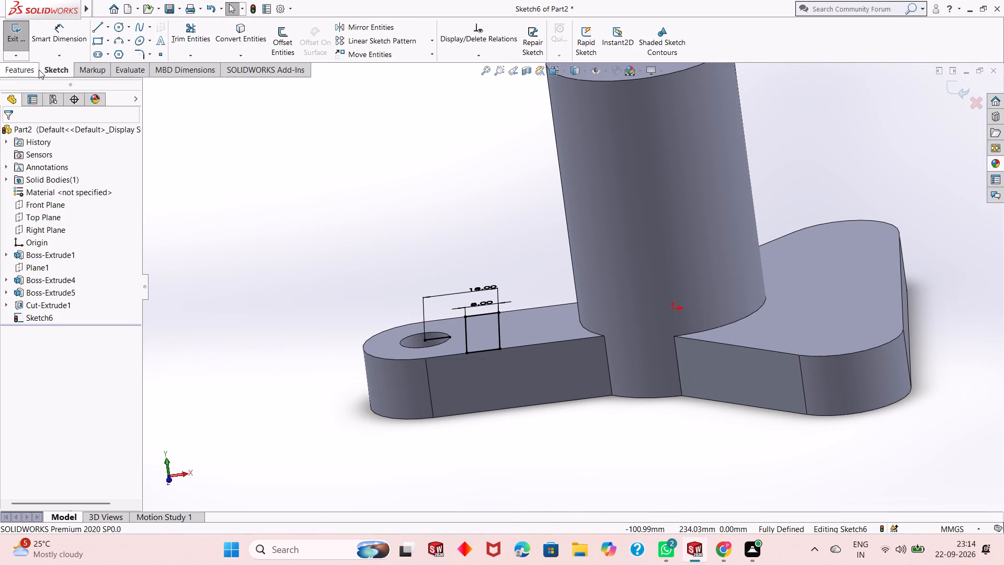
pyautogui.click(31, 49)
pyautogui.moveTo(486, 274); pyautogui.dragTo(488, 248, button='middle')
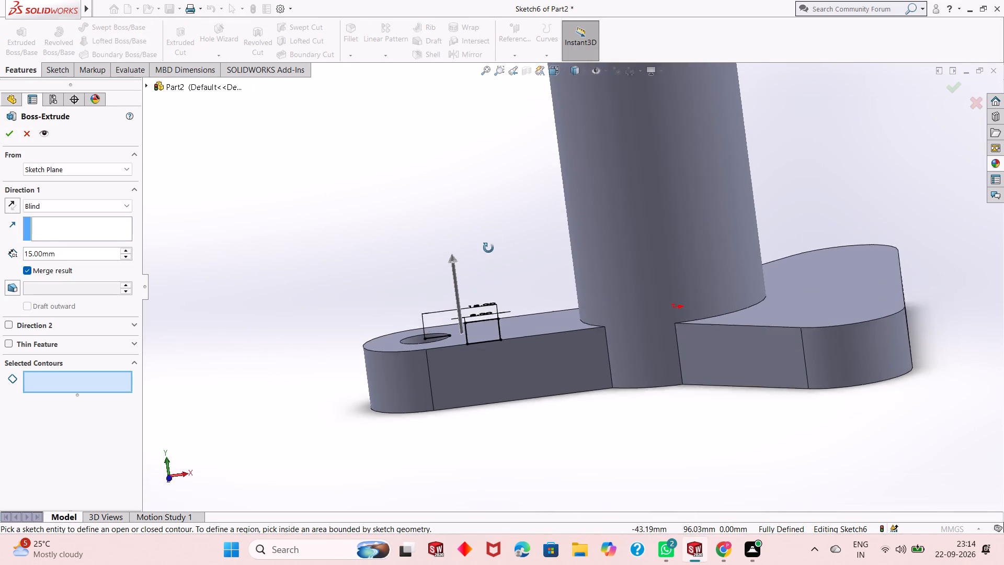
pyautogui.moveTo(488, 248); pyautogui.dragTo(503, 300, button='middle')
pyautogui.click(483, 358)
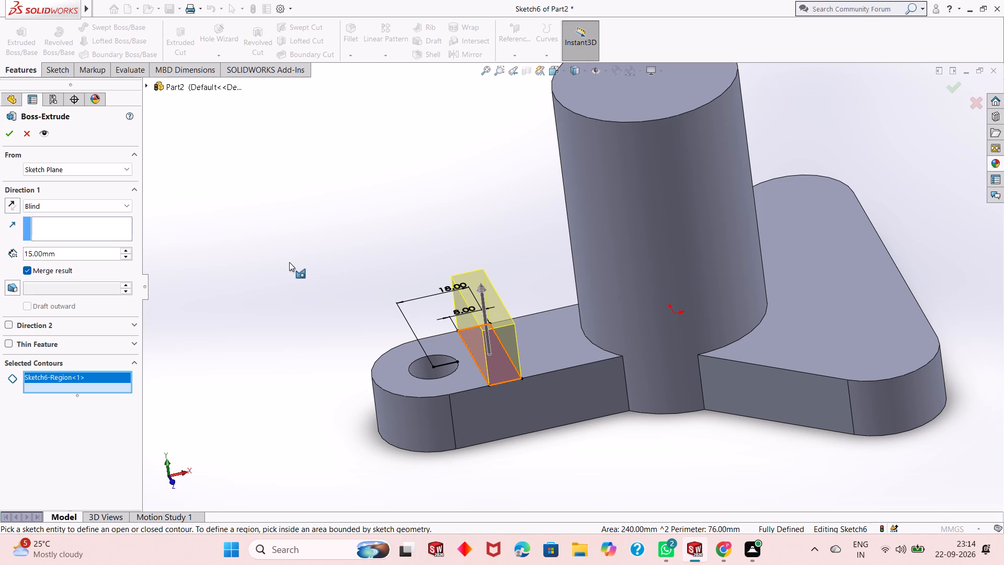
pyautogui.write('10')
pyautogui.press('Return')
pyautogui.click(411, 280)
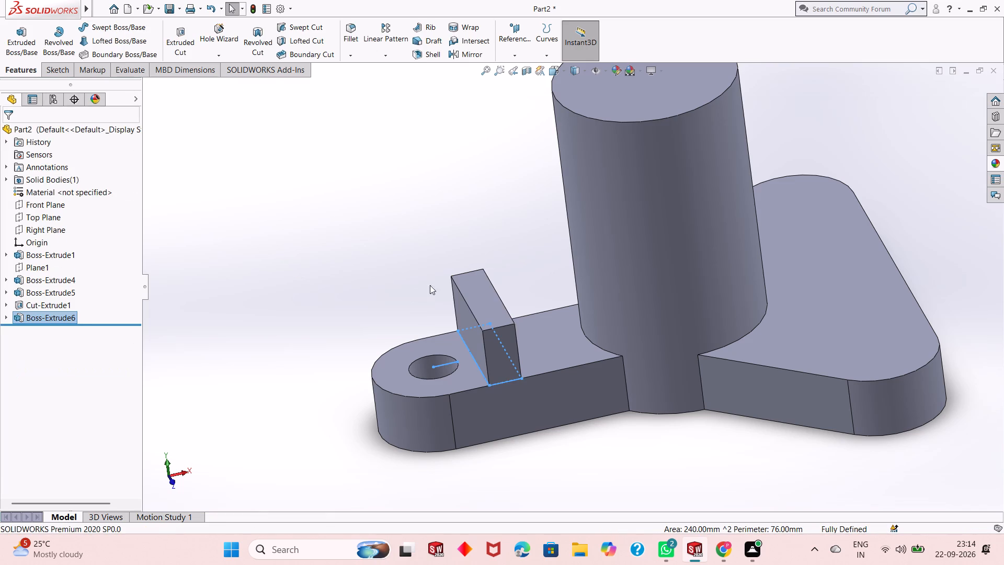
# Start a sketch on the new block's top face and draw a circle of 15 mm radius centred on the arm's hole.
pyautogui.click(469, 287)
pyautogui.click(518, 258)
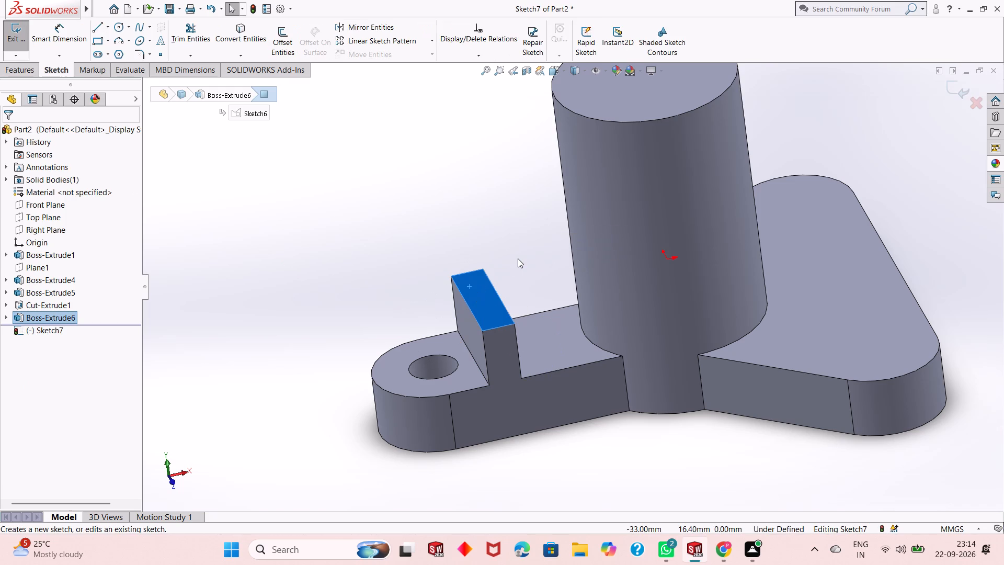
pyautogui.hotkey('ctrl', '8')
pyautogui.press('Escape')
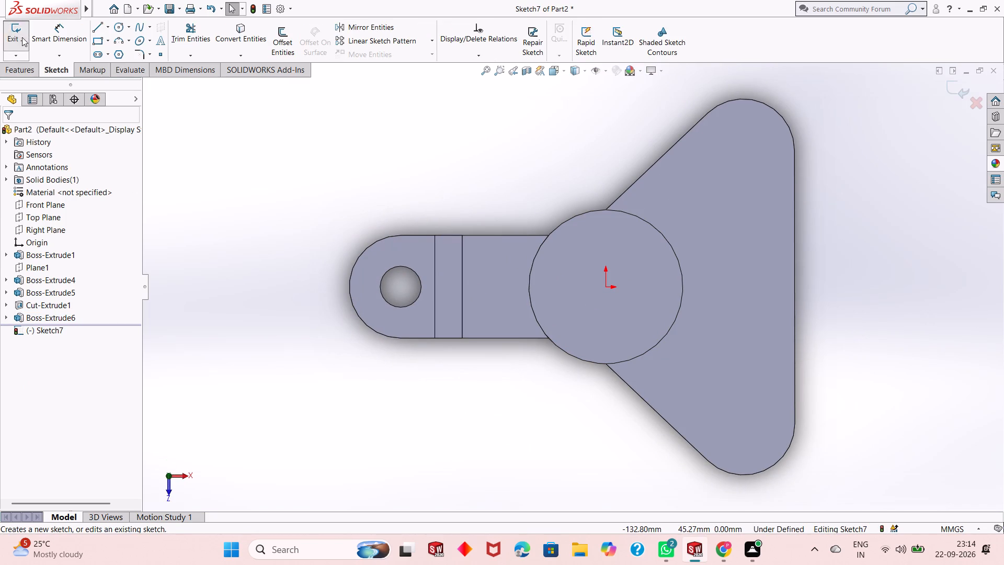
pyautogui.click(118, 27)
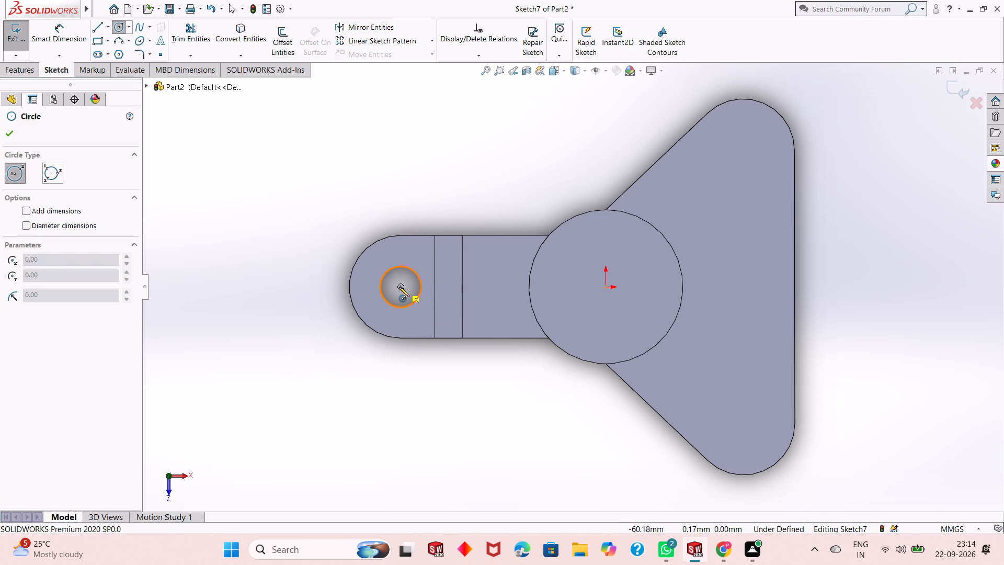
pyautogui.click(399, 287)
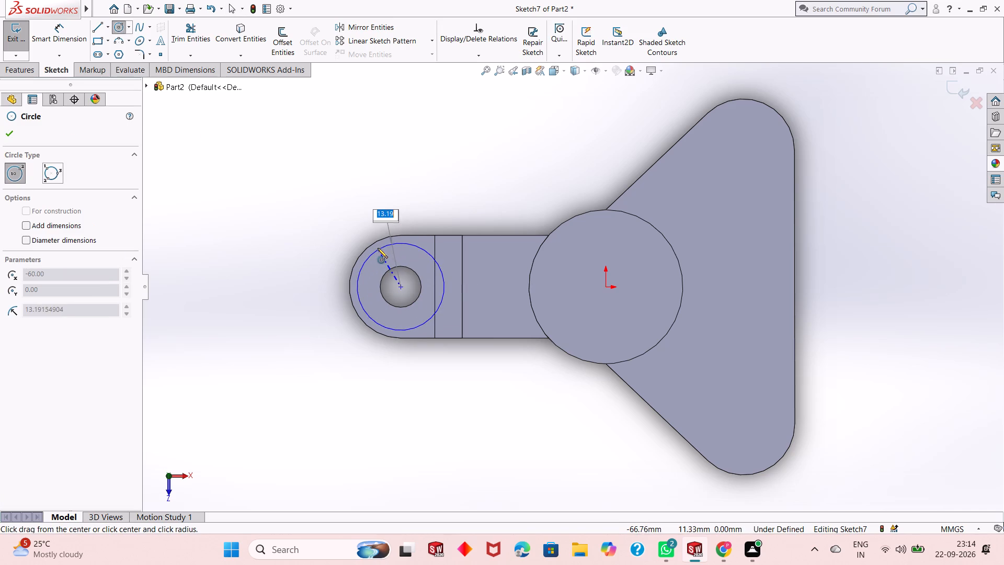
pyautogui.click(375, 245)
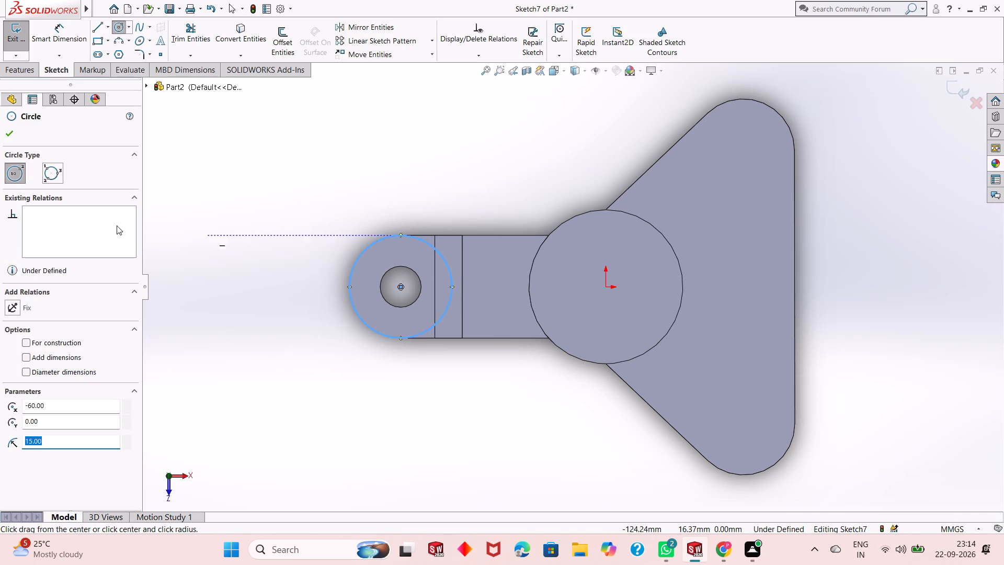
pyautogui.click(9, 139)
# Dimension the circle's diameter as 30 mm.
pyautogui.click(41, 43)
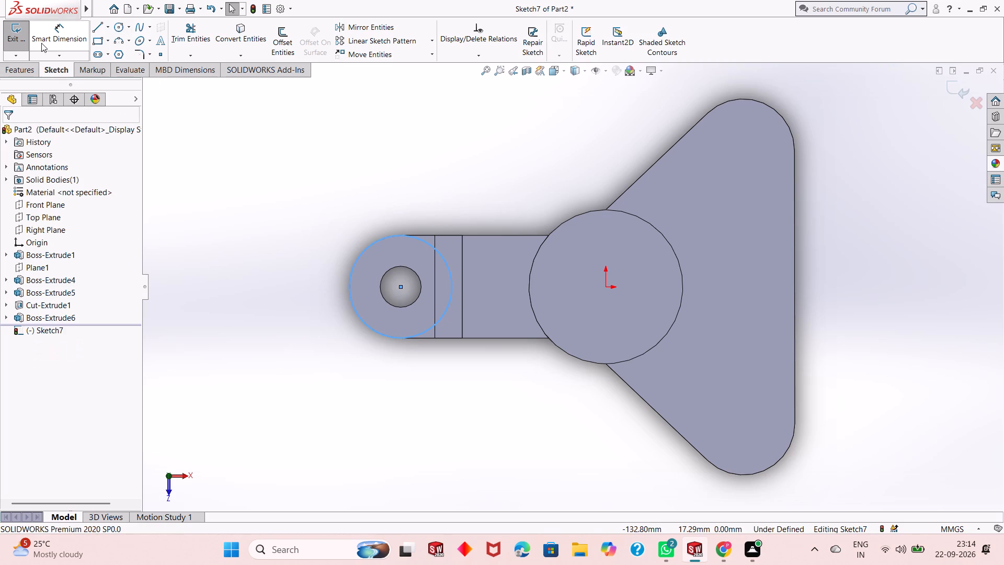
pyautogui.click(365, 322)
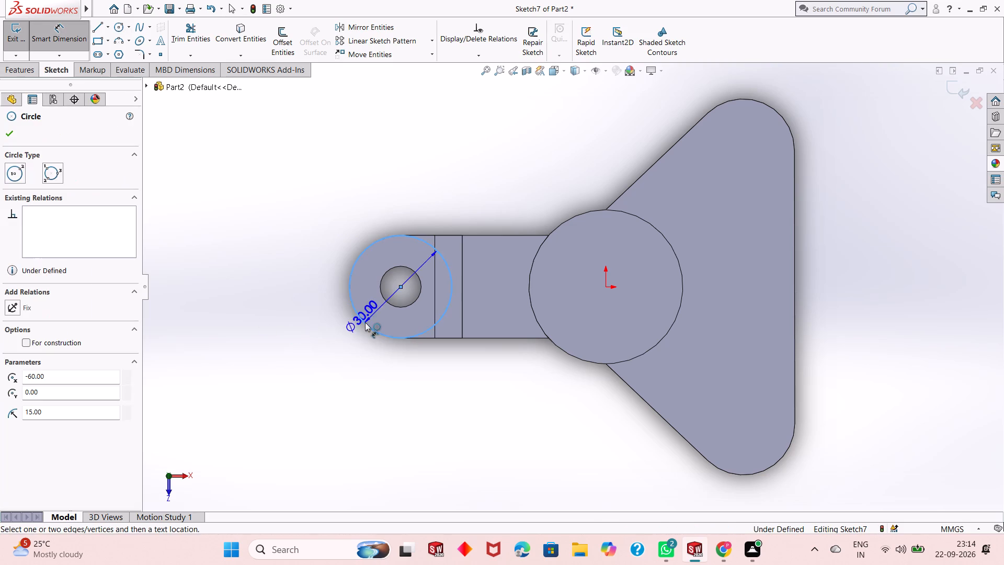
pyautogui.click(327, 396)
pyautogui.click(286, 384)
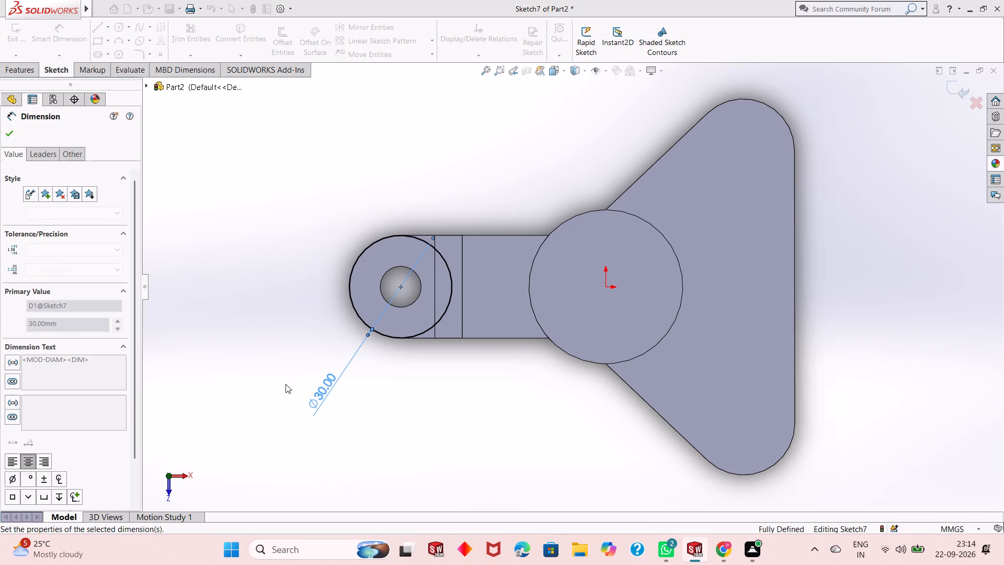
pyautogui.click(11, 140)
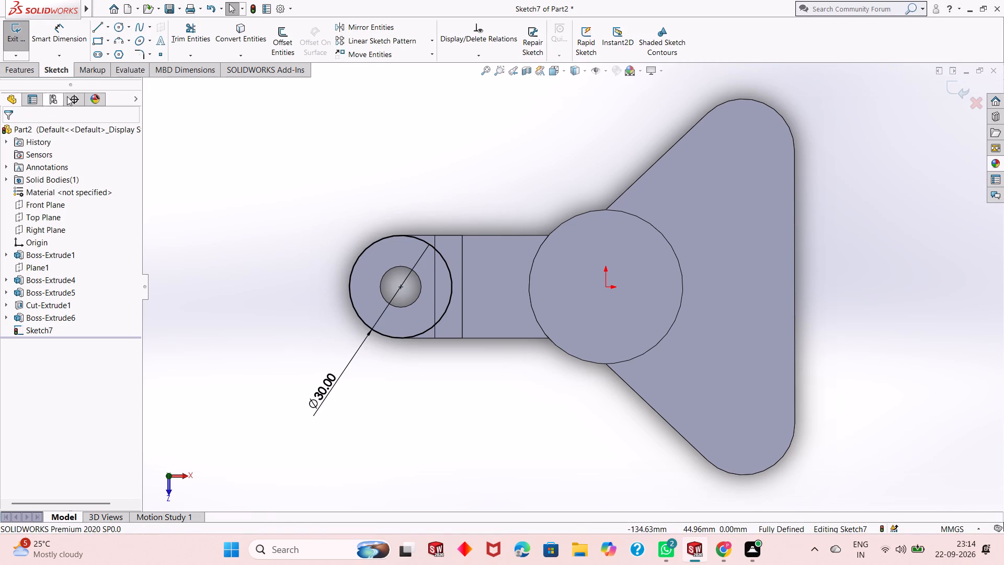
# Sketch connected lines from the circle's top point, 18 mm along the arm, 30 mm across and 18 mm back, deleting the stray slanted segment.
pyautogui.click(98, 30)
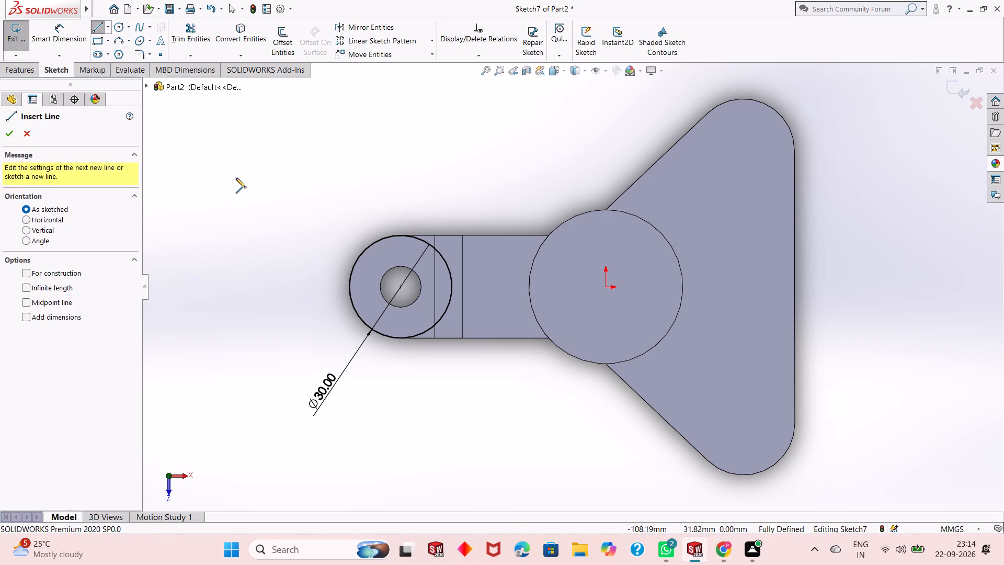
pyautogui.click(401, 233)
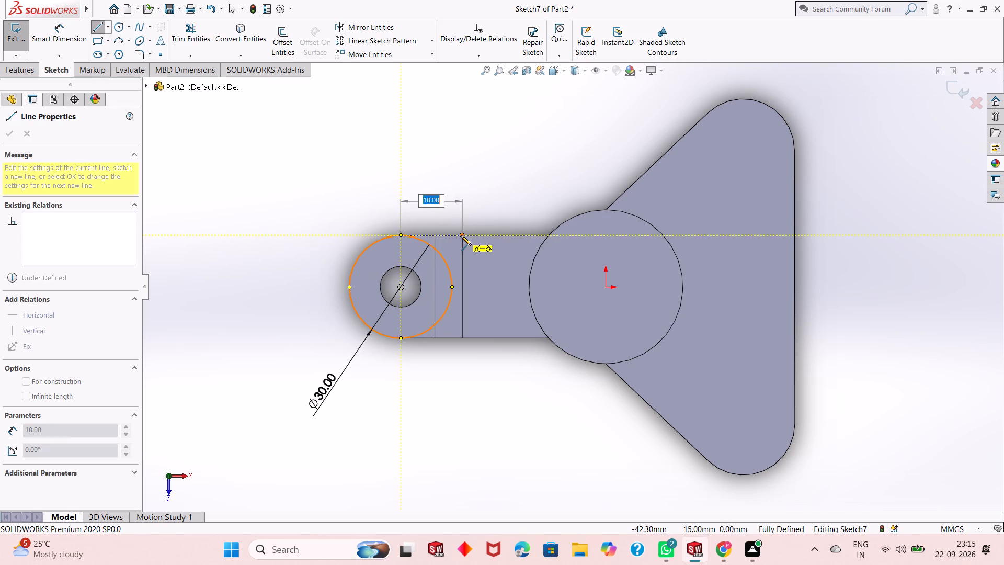
pyautogui.click(461, 235)
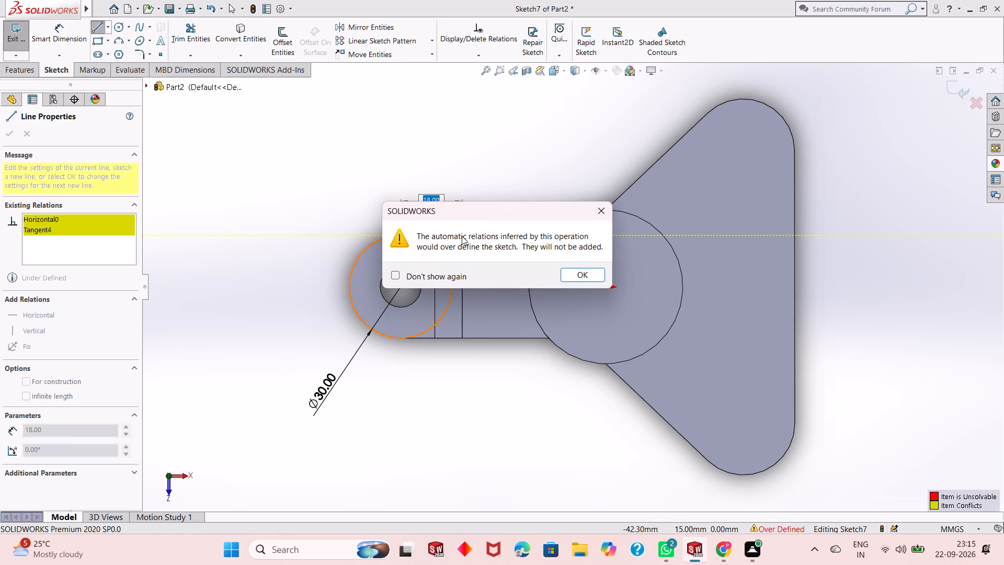
pyautogui.click(599, 211)
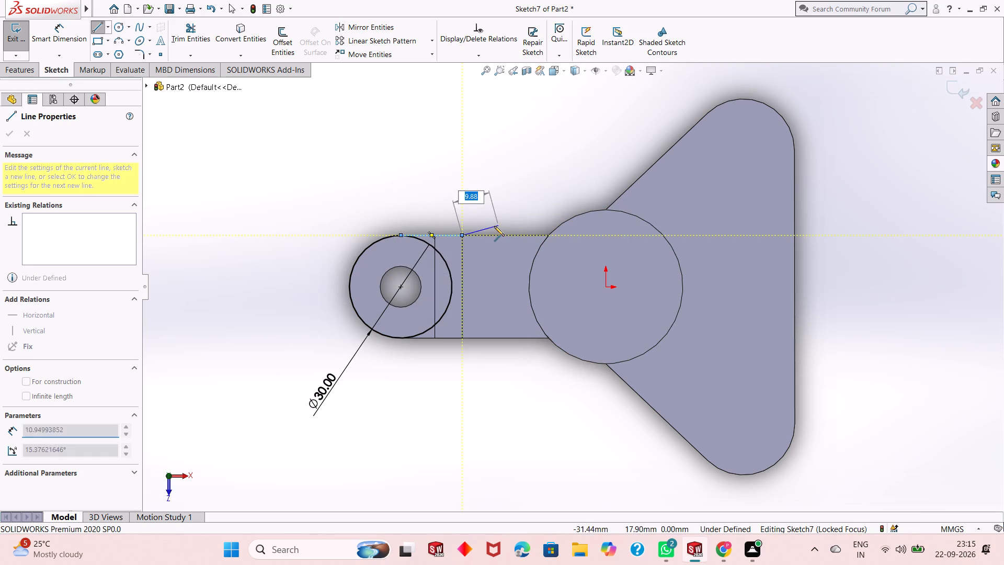
pyautogui.click(462, 336)
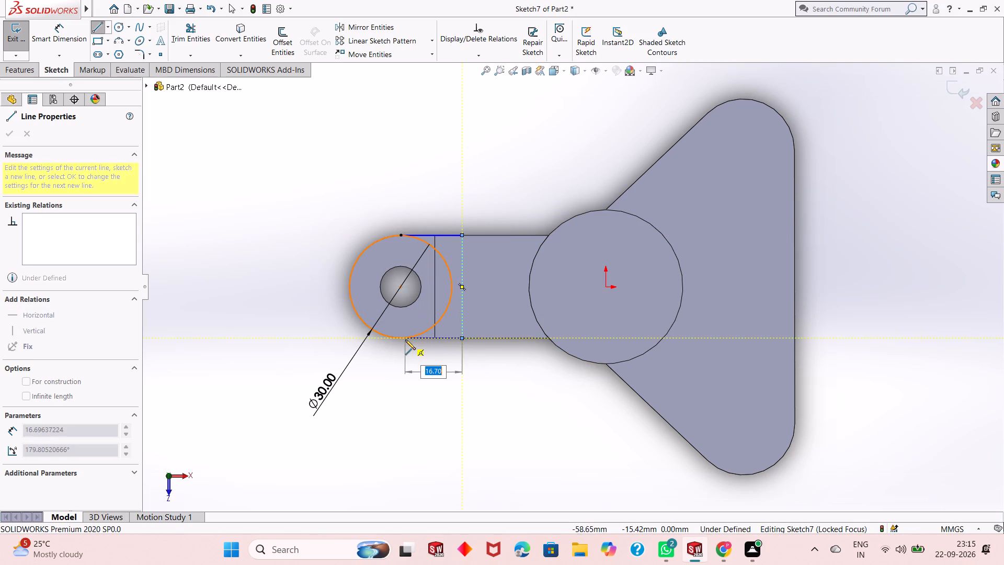
pyautogui.click(401, 340)
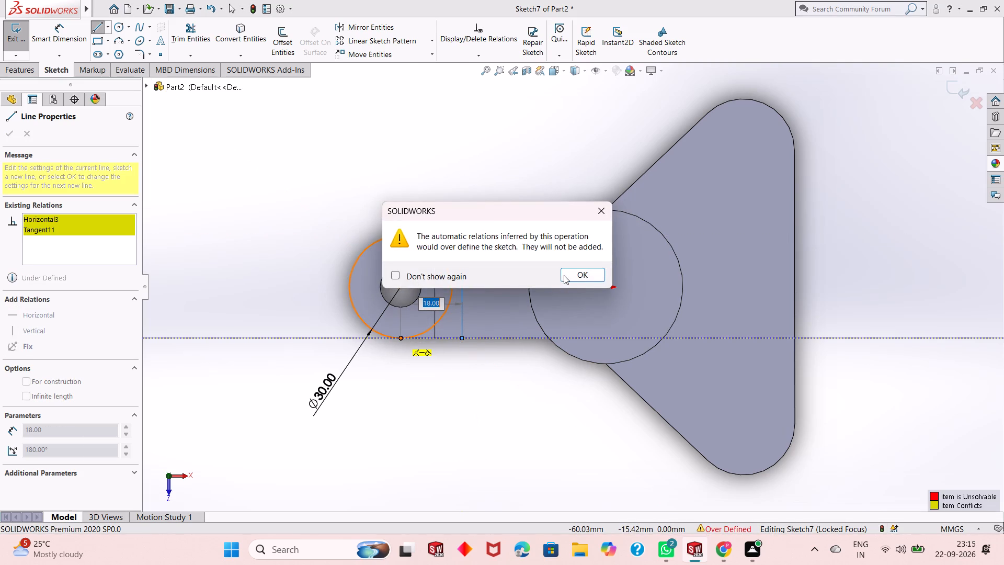
pyautogui.click(569, 275)
pyautogui.rightClick(283, 194)
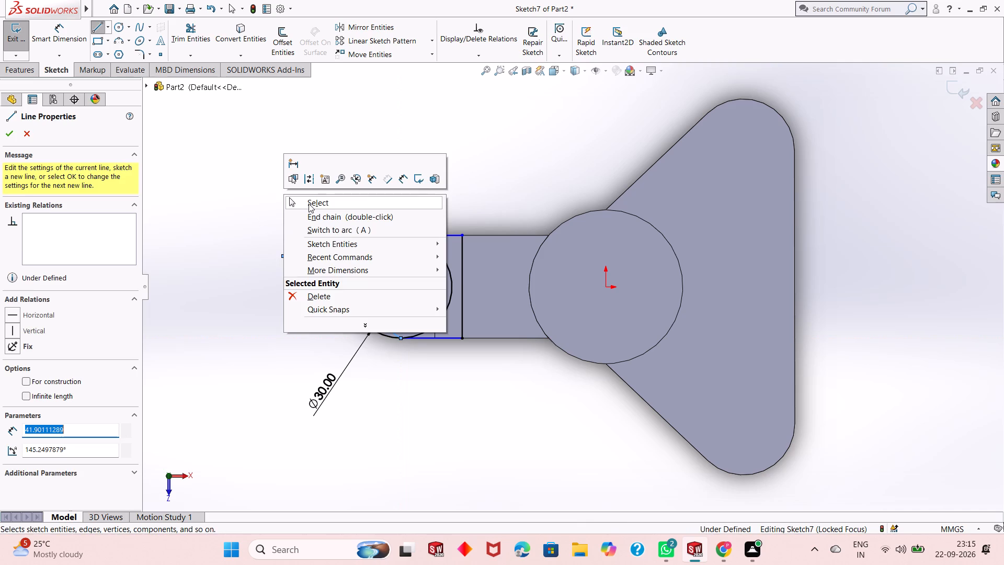
pyautogui.click(309, 204)
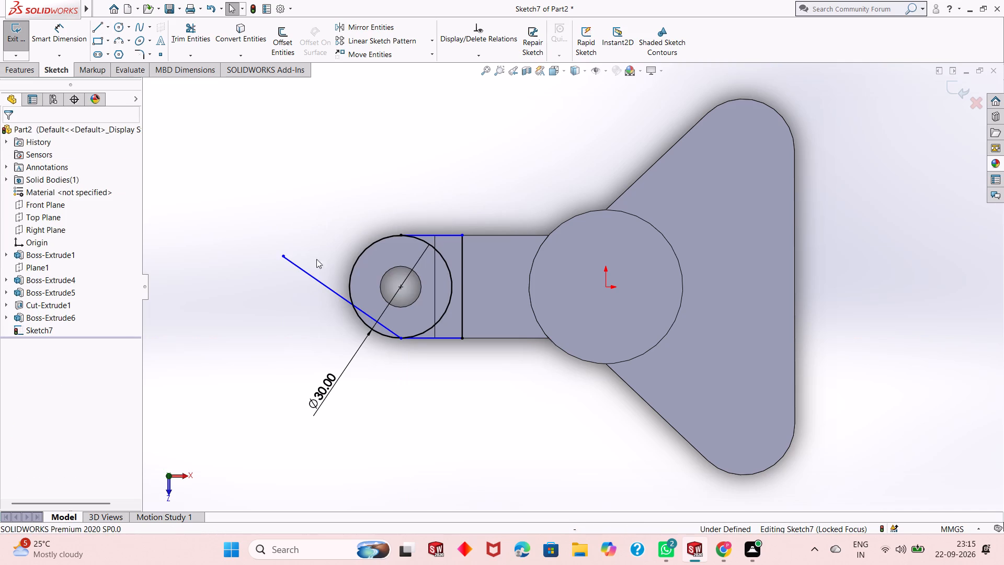
pyautogui.click(316, 281)
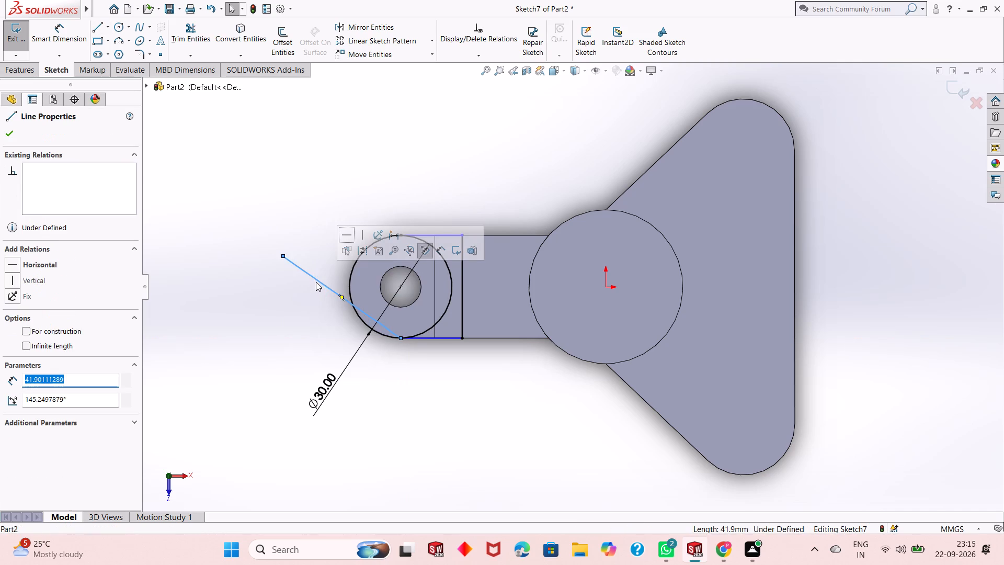
pyautogui.press('Delete')
pyautogui.press('Escape')
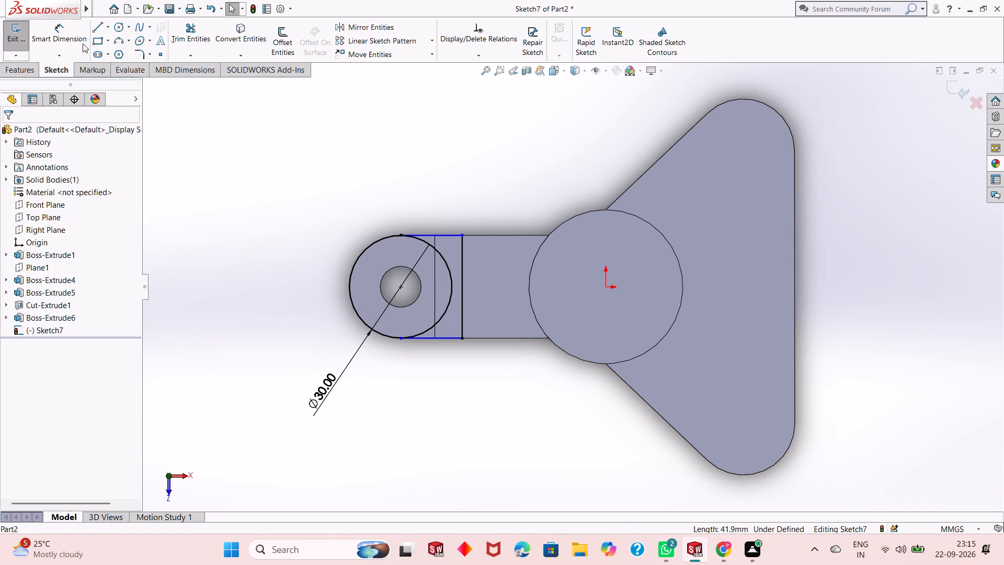
# Trim away the circle's half facing the cylinder, leaving a round-ended outline over the arm.
pyautogui.click(203, 40)
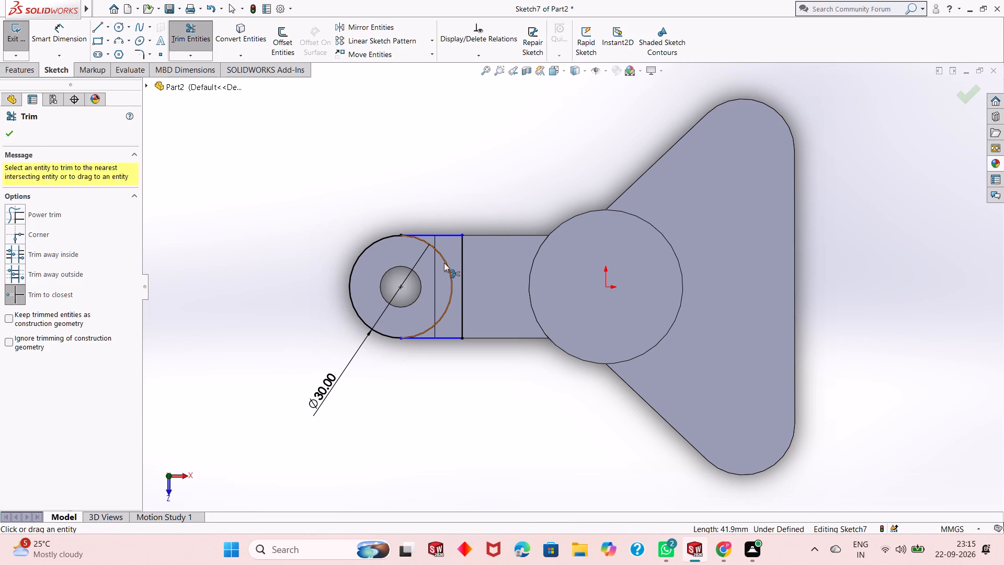
pyautogui.click(444, 263)
pyautogui.press('Escape')
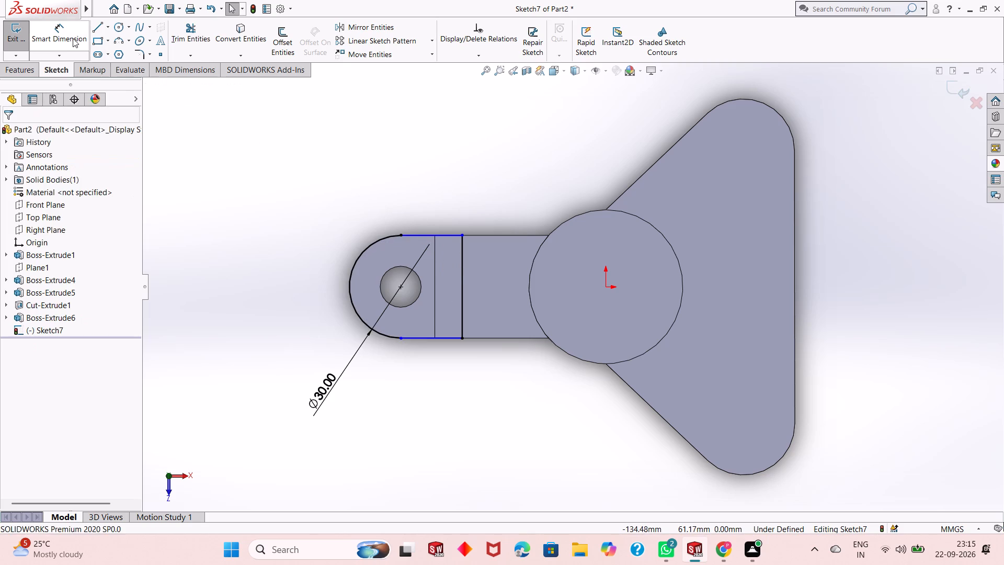
# Dimension each of the outline's two straight edges along the arm as 18 mm.
pyautogui.click(73, 38)
pyautogui.click(443, 235)
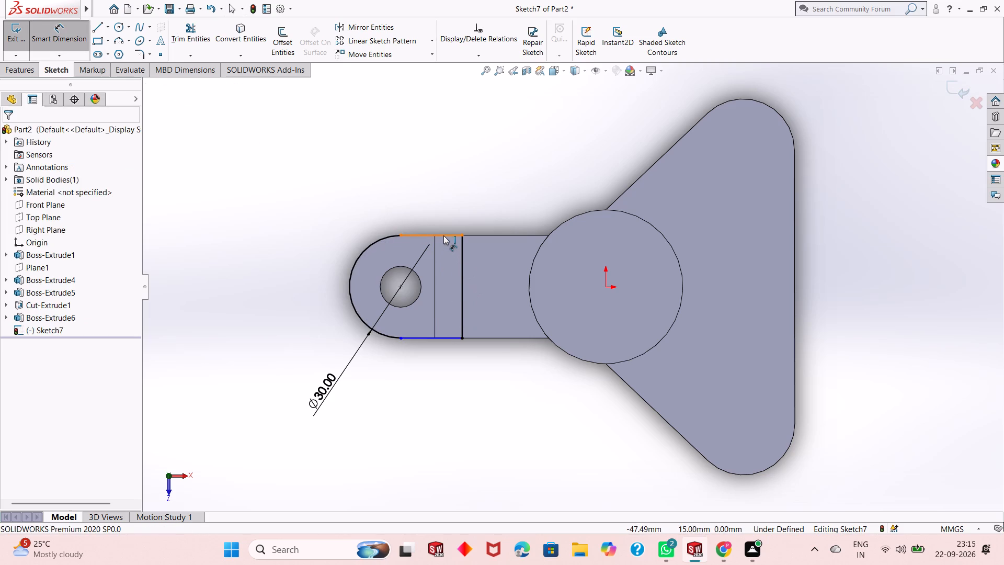
pyautogui.click(450, 203)
pyautogui.click(404, 185)
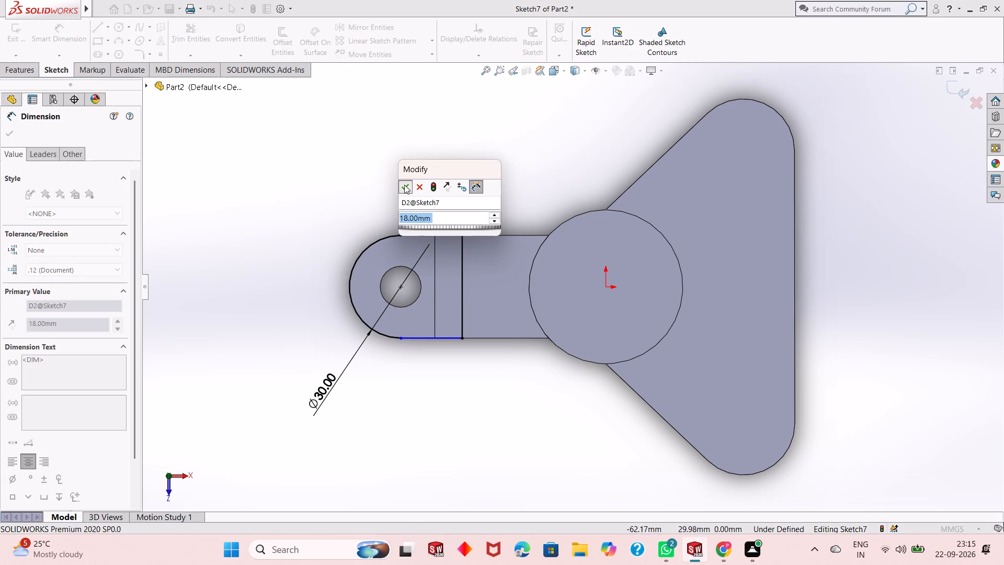
pyautogui.click(464, 309)
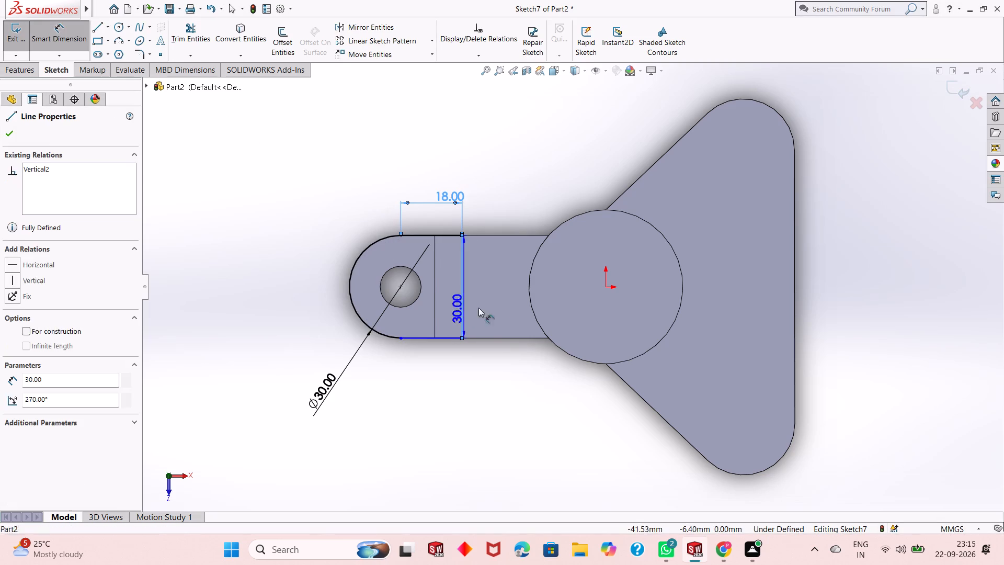
pyautogui.click(497, 306)
pyautogui.press('Escape')
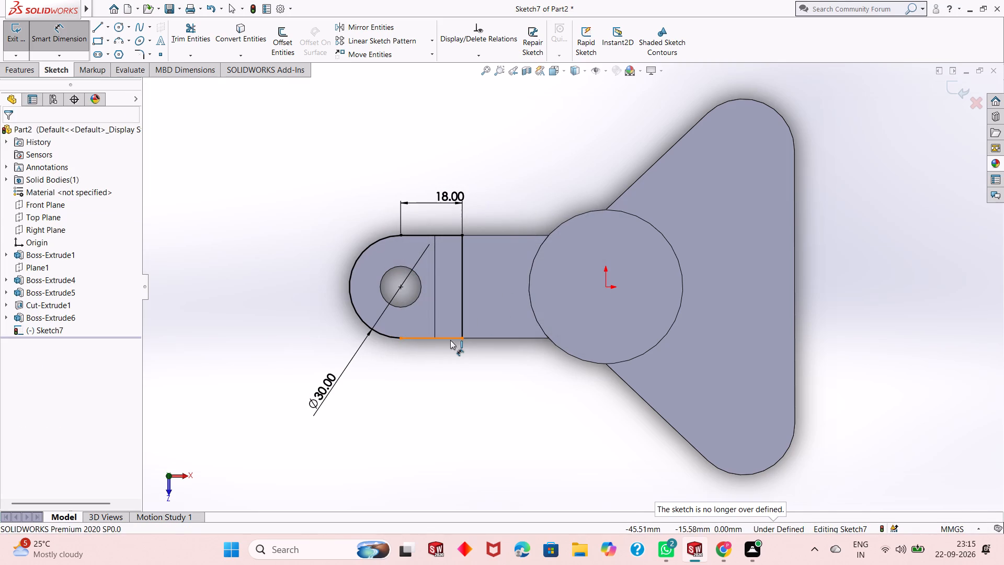
pyautogui.click(450, 341)
pyautogui.click(448, 359)
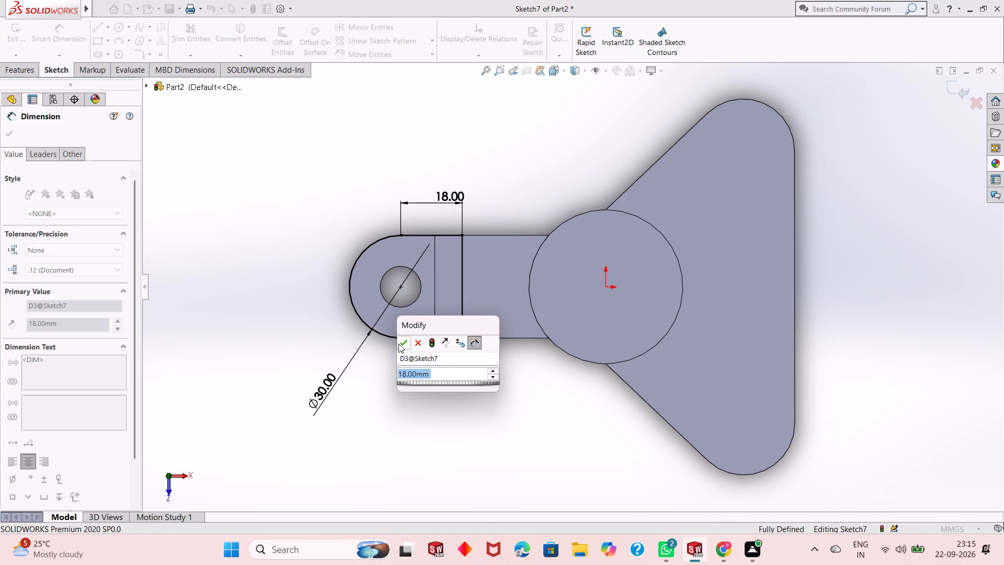
pyautogui.click(398, 343)
pyautogui.press('Escape')
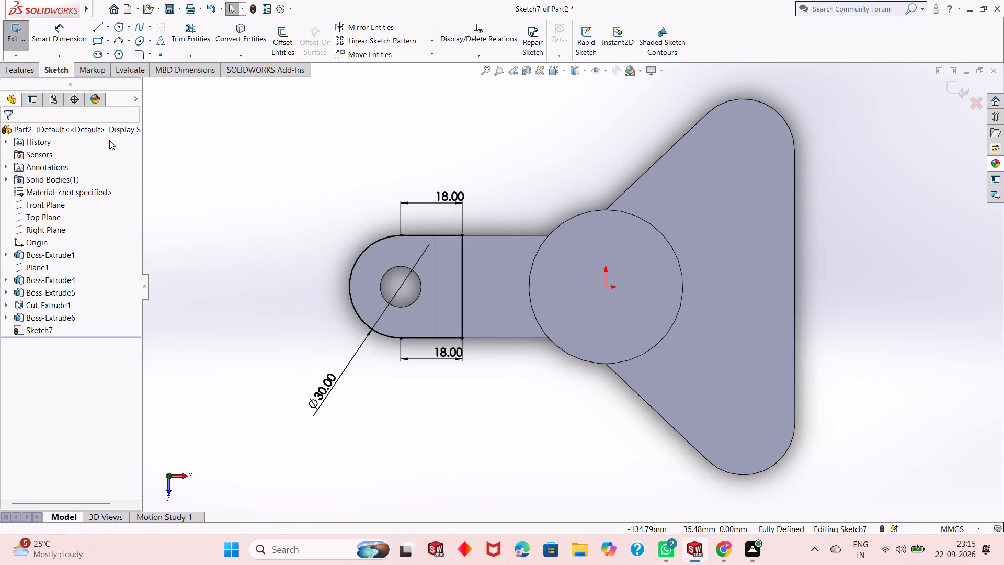
# Extrude the round-ended outline upward by 10 mm, merged with the body, to form the raised plate over the arm's hole.
pyautogui.click(27, 77)
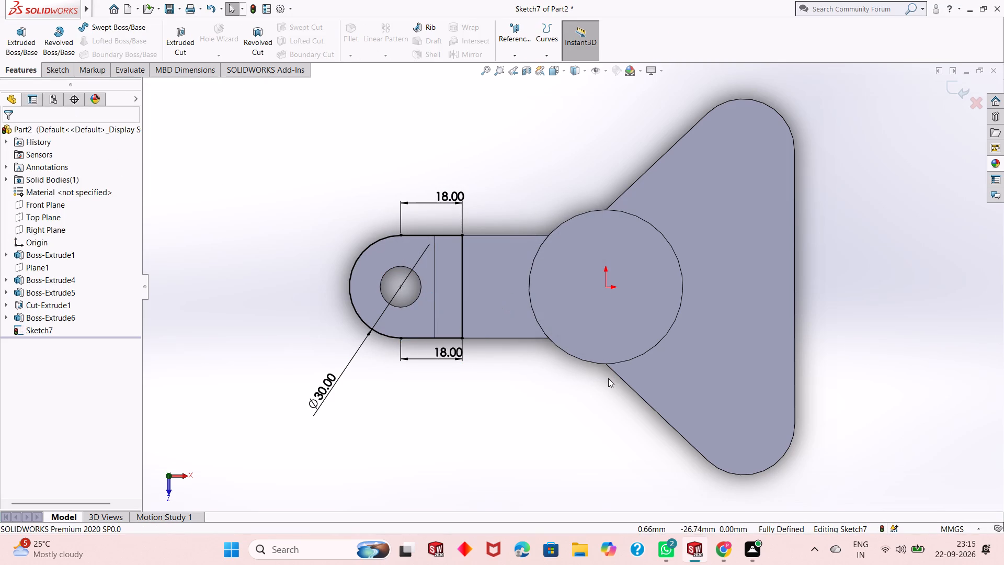
pyautogui.scroll(1, 515, 372)
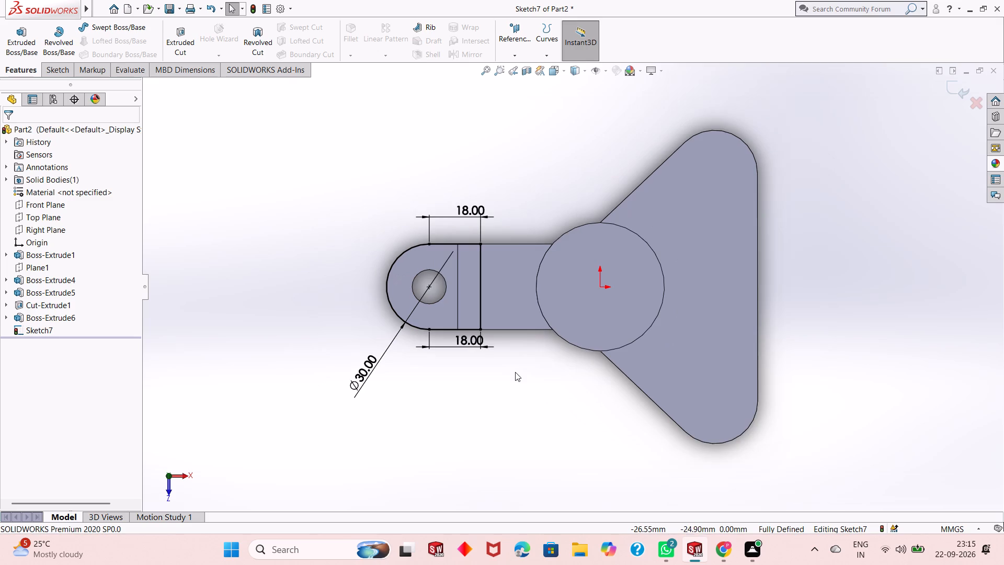
pyautogui.moveTo(534, 368); pyautogui.dragTo(544, 301, button='middle')
pyautogui.scroll(-2, 546, 288)
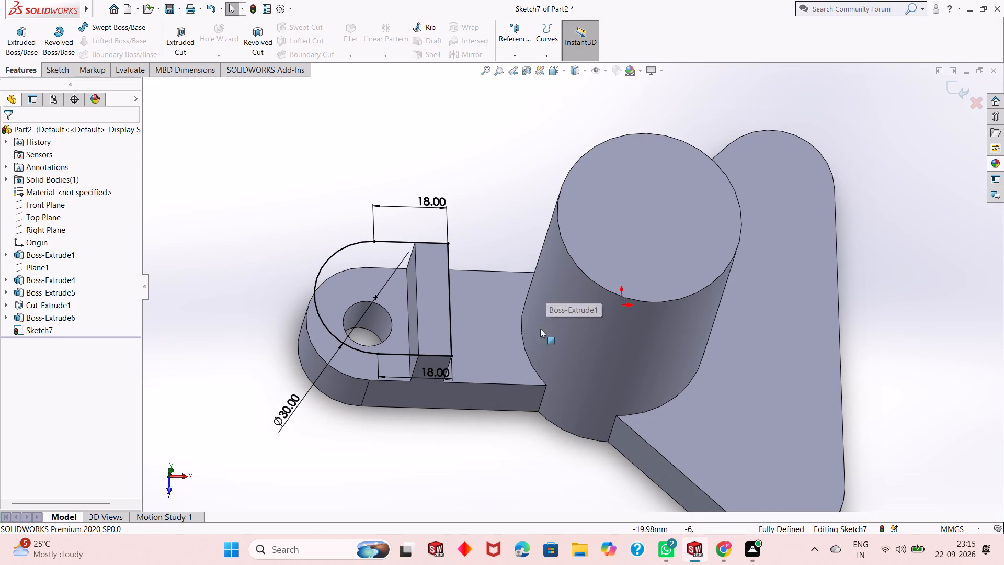
pyautogui.moveTo(513, 402); pyautogui.dragTo(509, 288, button='middle')
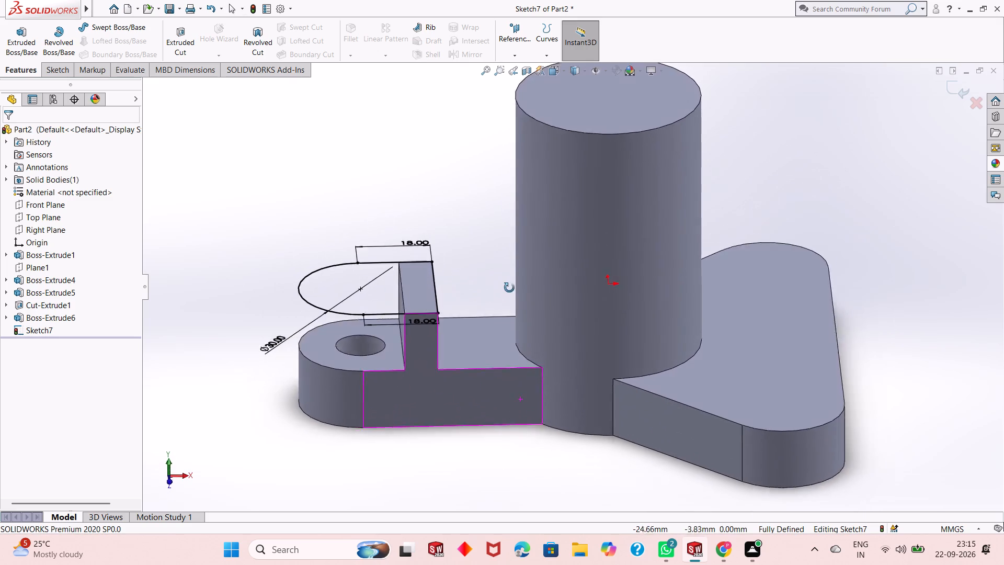
pyautogui.moveTo(509, 288); pyautogui.dragTo(514, 270, button='middle')
pyautogui.moveTo(490, 405); pyautogui.dragTo(491, 310, button='middle')
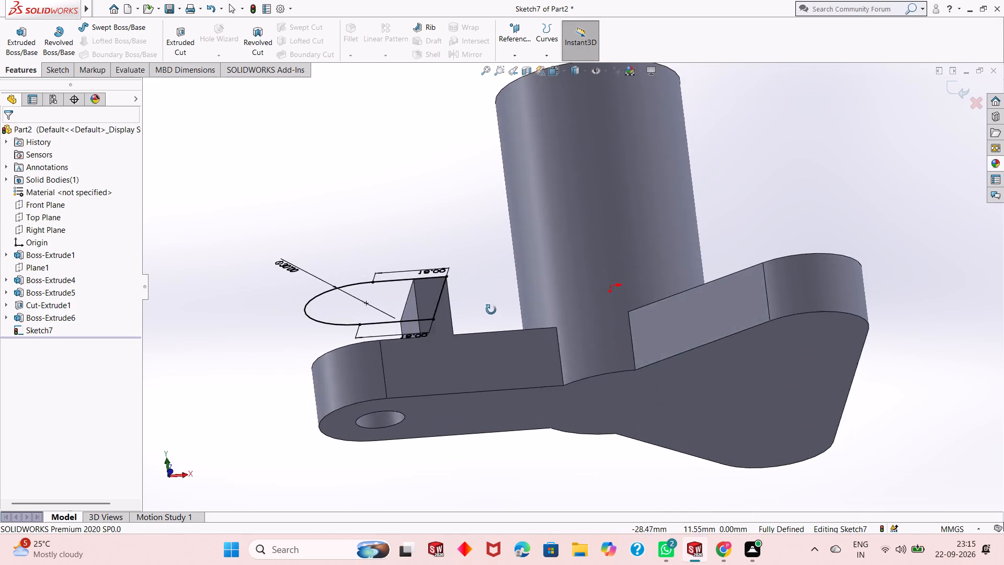
pyautogui.moveTo(491, 310); pyautogui.dragTo(622, 315, button='middle')
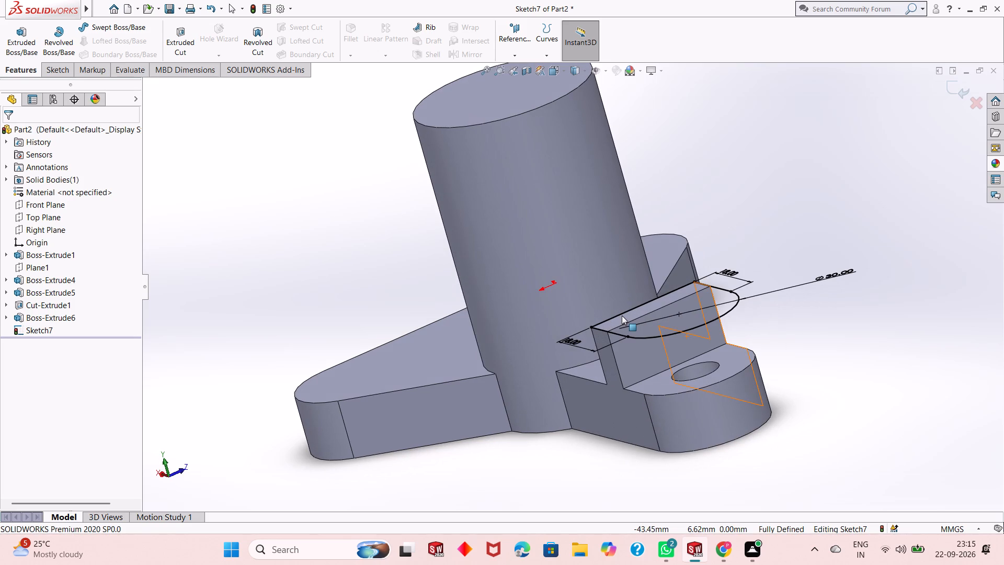
pyautogui.moveTo(520, 399); pyautogui.dragTo(421, 331, button='middle')
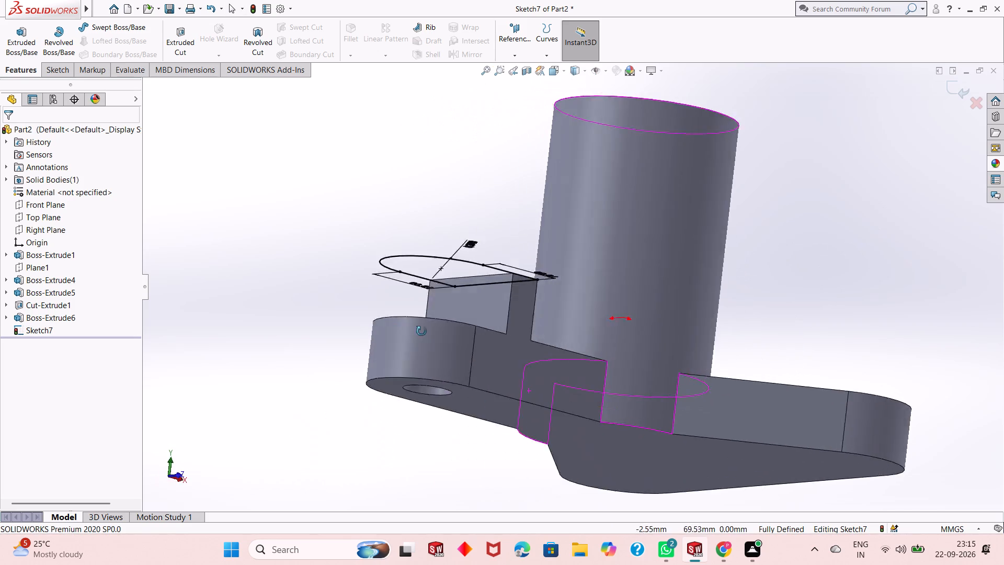
pyautogui.moveTo(421, 331); pyautogui.dragTo(393, 426, button='middle')
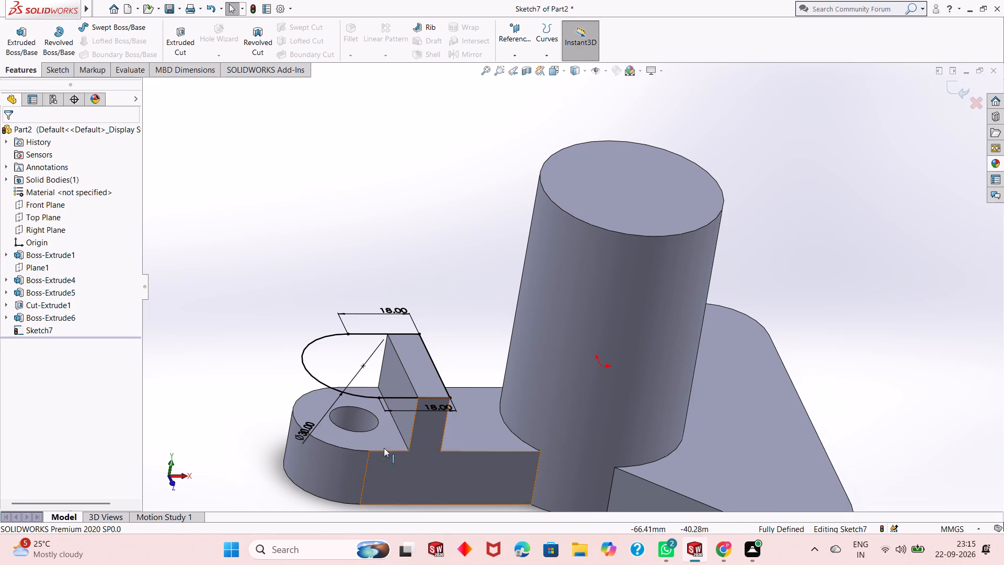
pyautogui.moveTo(424, 414); pyautogui.dragTo(431, 391, button='middle')
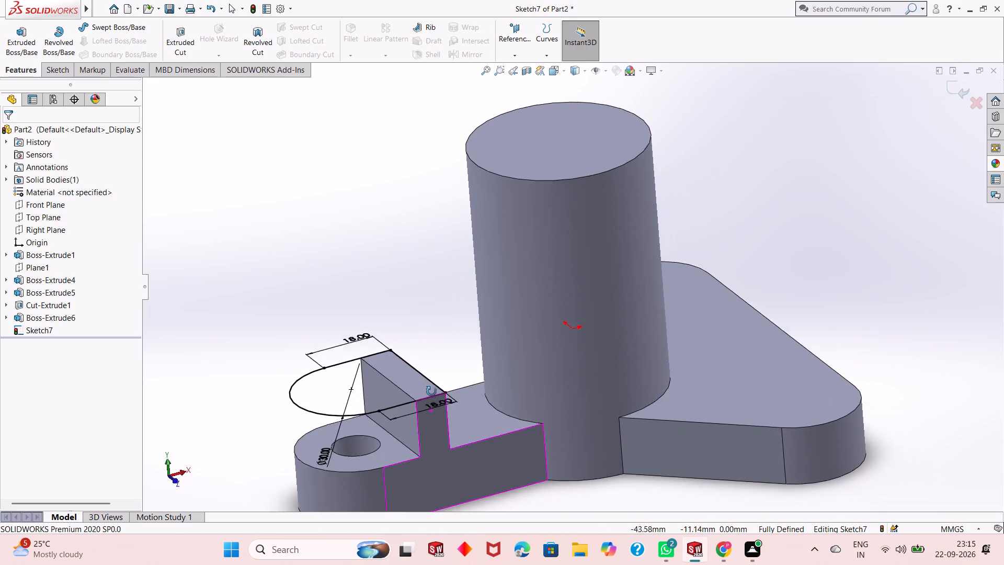
pyautogui.moveTo(431, 391); pyautogui.dragTo(429, 426, button='middle')
pyautogui.scroll(1, 424, 418)
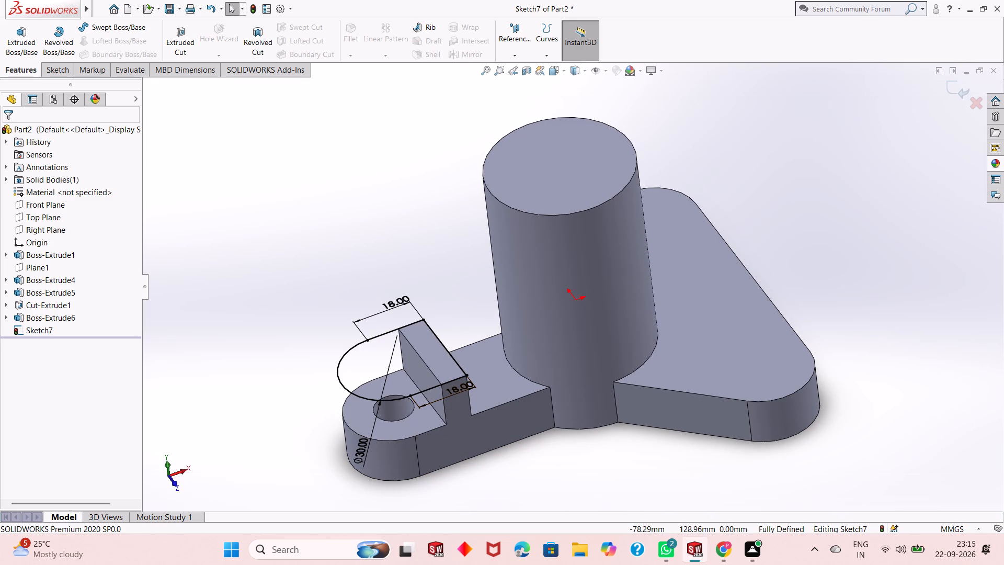
pyautogui.click(26, 45)
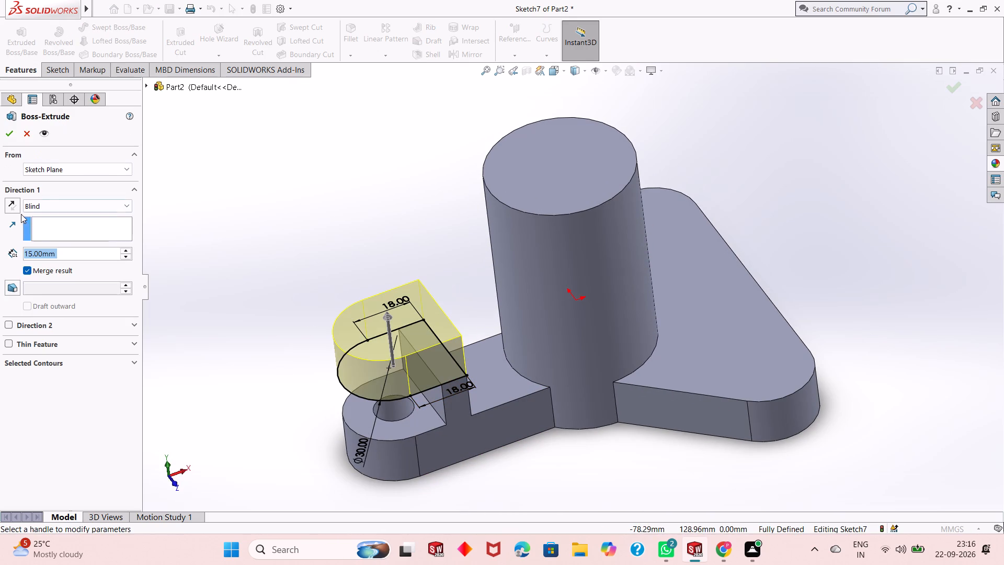
pyautogui.write('101')
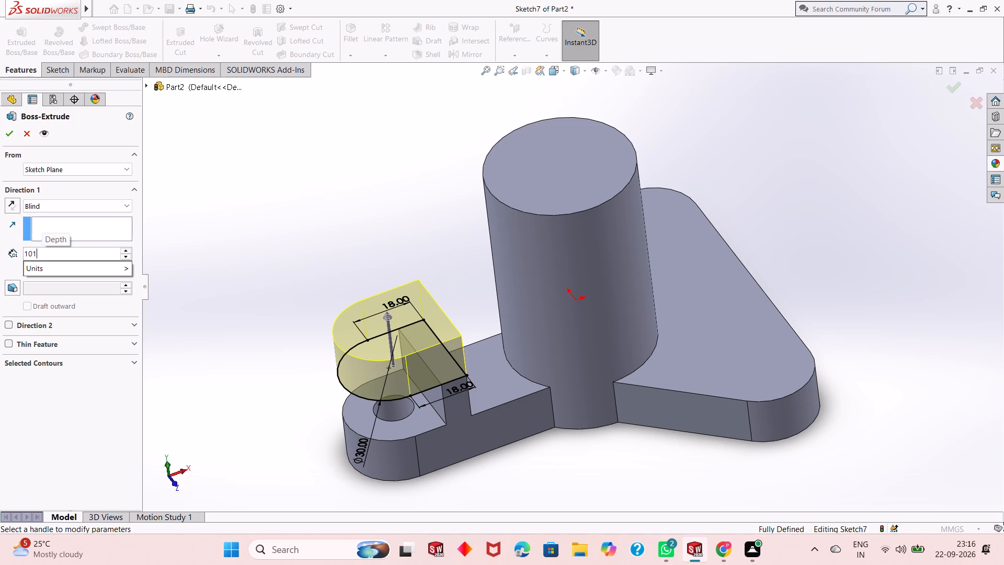
pyautogui.press('BackSpace')
pyautogui.press('Return')
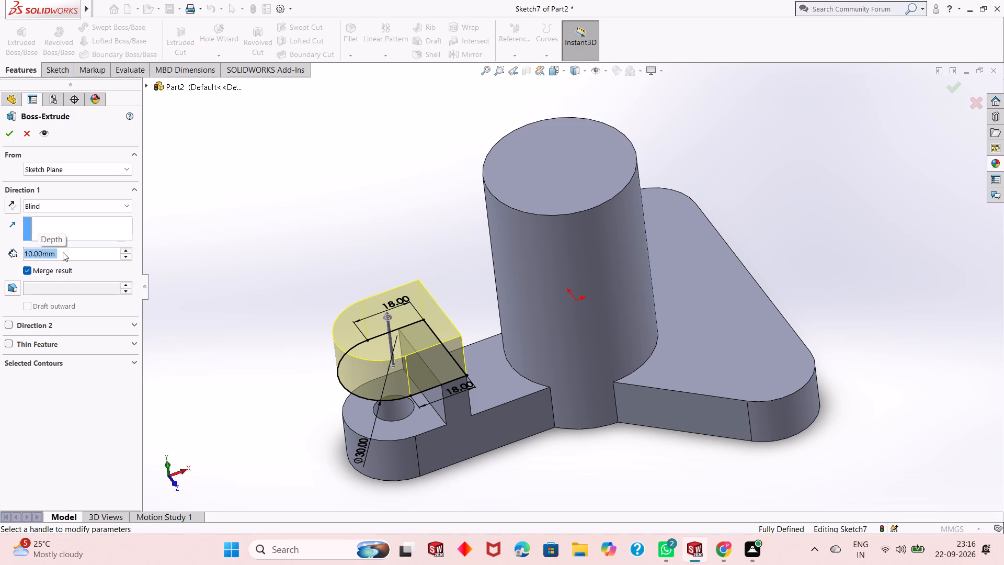
pyautogui.click(5, 135)
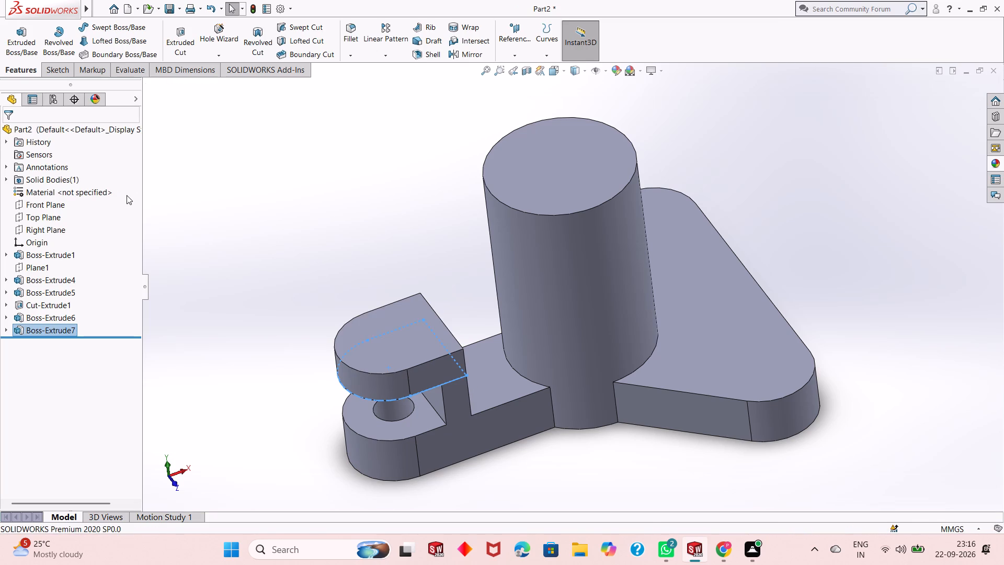
pyautogui.press('Escape')
# Edit the extrusion of the small upright block between arm and raised plate, setting its depth to 10 mm.
pyautogui.moveTo(454, 469); pyautogui.dragTo(450, 359, button='middle')
pyautogui.moveTo(450, 359); pyautogui.dragTo(450, 383, button='middle')
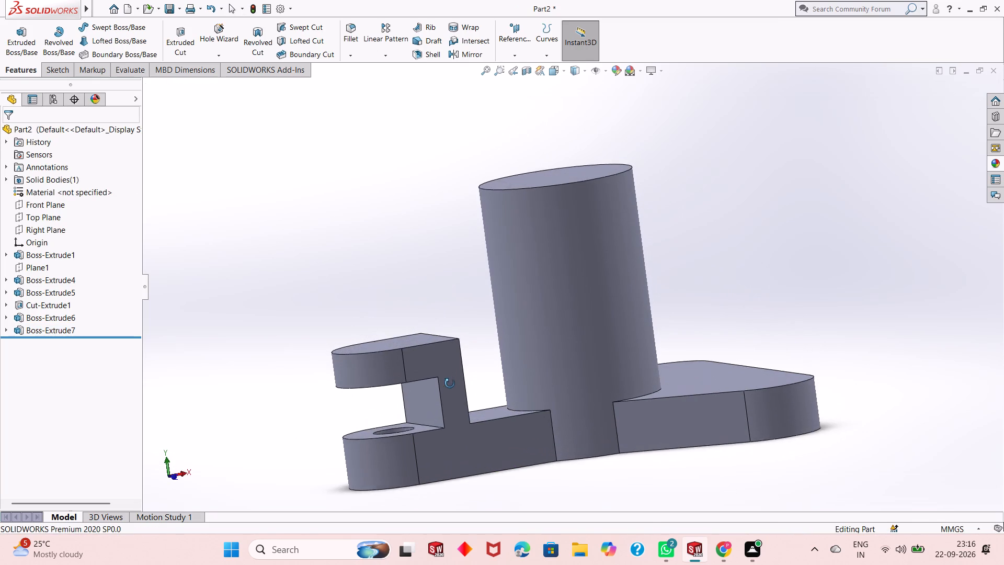
pyautogui.moveTo(450, 383); pyautogui.dragTo(450, 390, button='middle')
pyautogui.scroll(1, 450, 391)
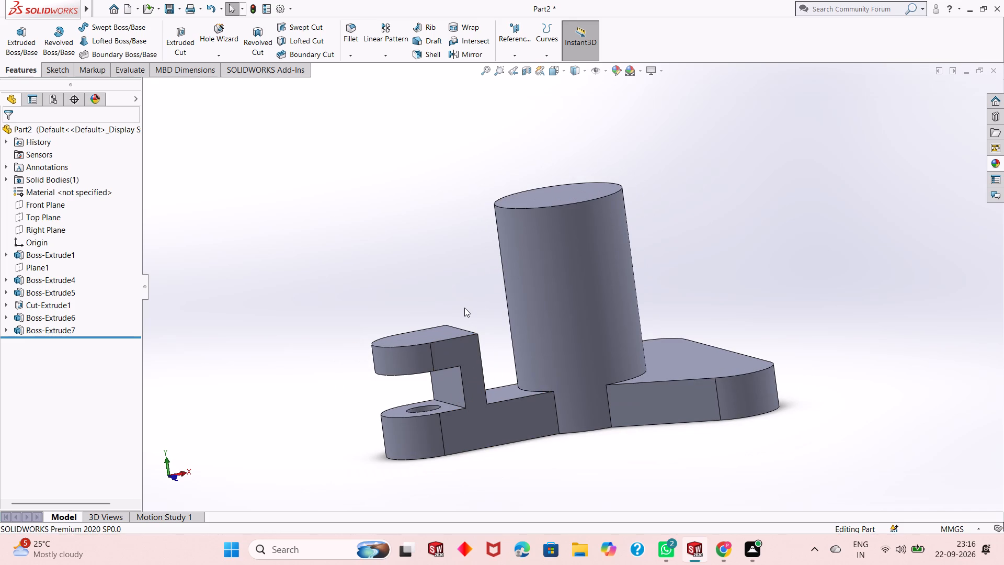
pyautogui.click(60, 314)
pyautogui.click(64, 285)
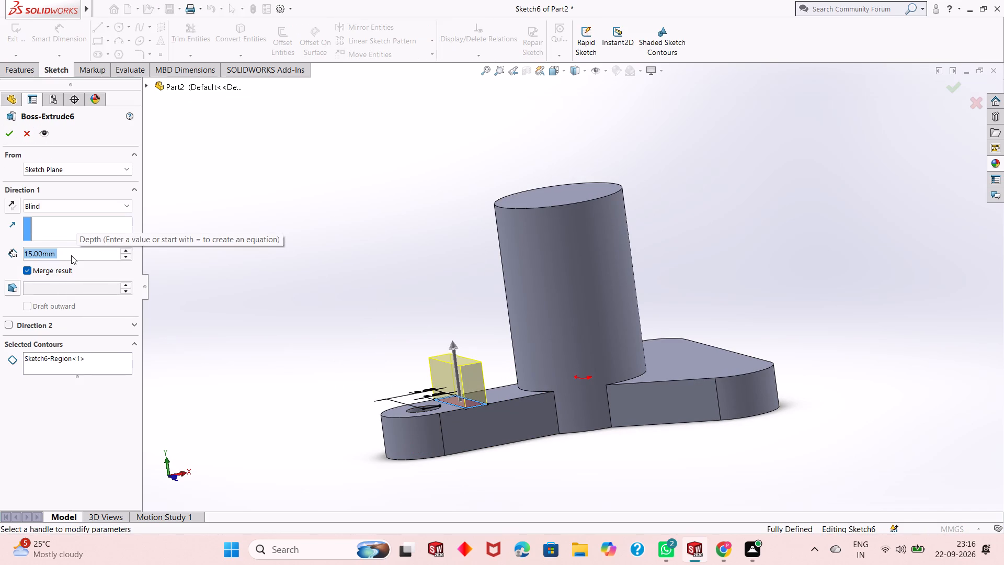
pyautogui.write('10')
pyautogui.press('Return')
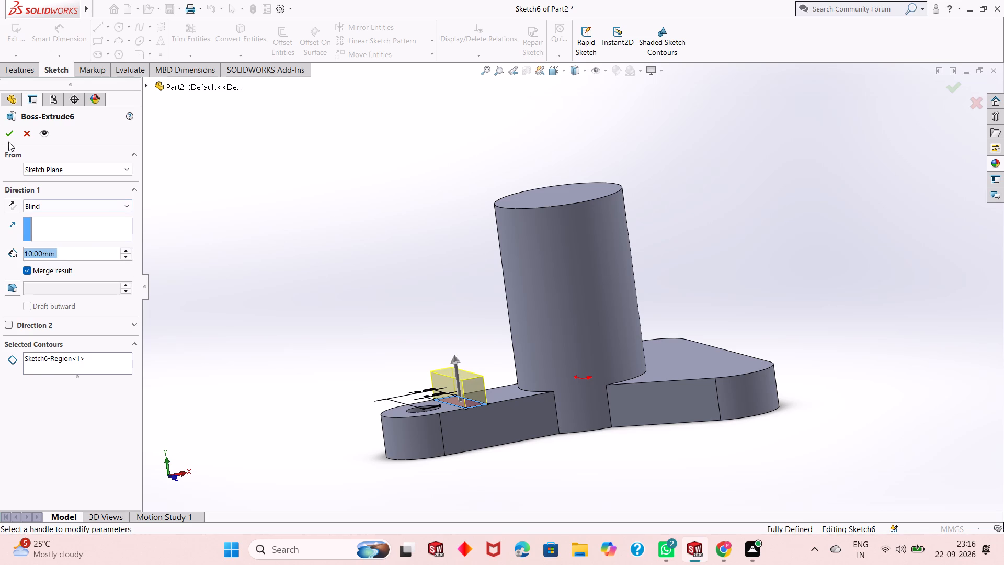
pyautogui.click(8, 138)
pyautogui.click(275, 291)
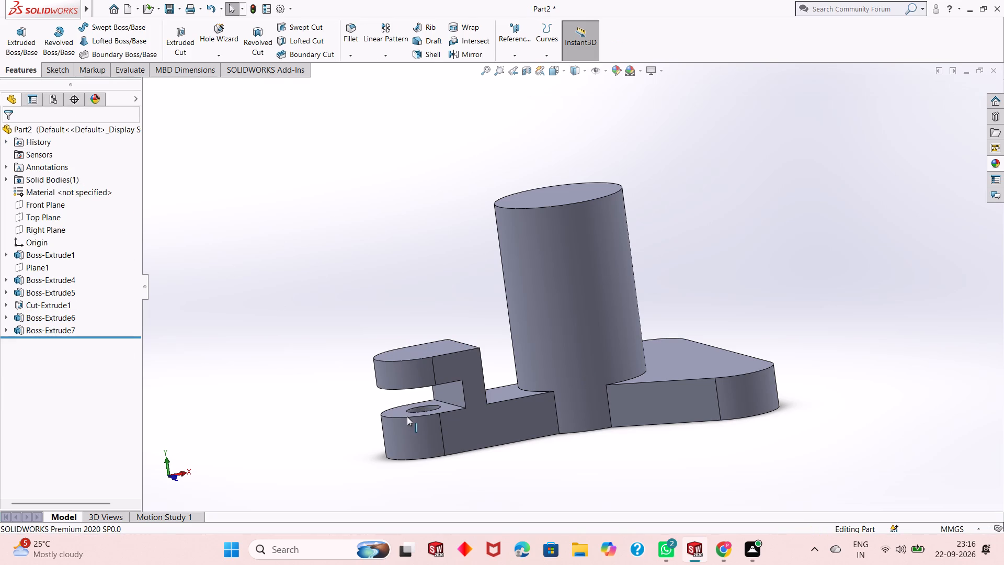
# Start a sketch on the raised plate's top face and draw a circle about 14.5 mm in diameter, concentric with its rounded end.
pyautogui.moveTo(407, 416); pyautogui.dragTo(409, 538, button='middle')
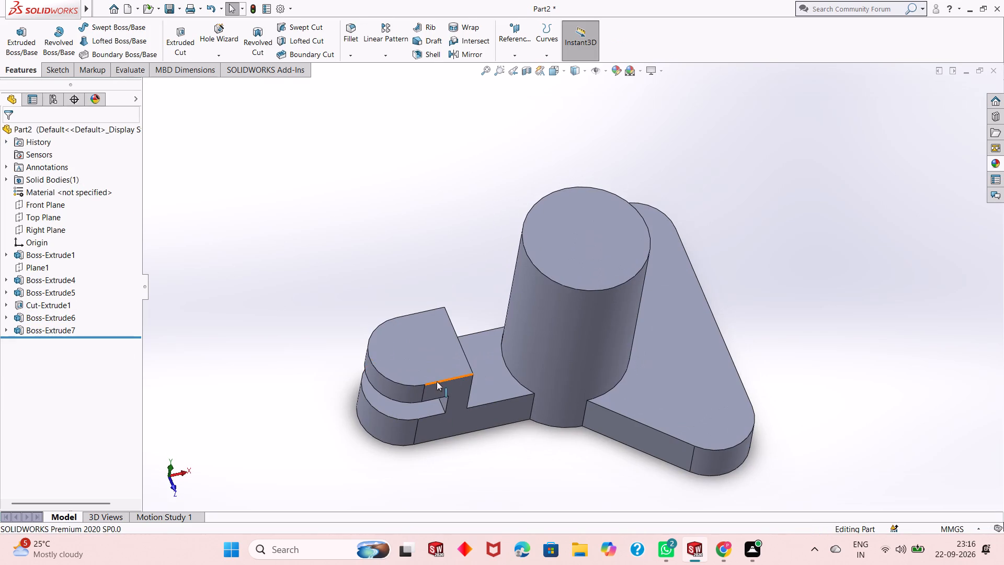
pyautogui.click(419, 352)
pyautogui.click(463, 320)
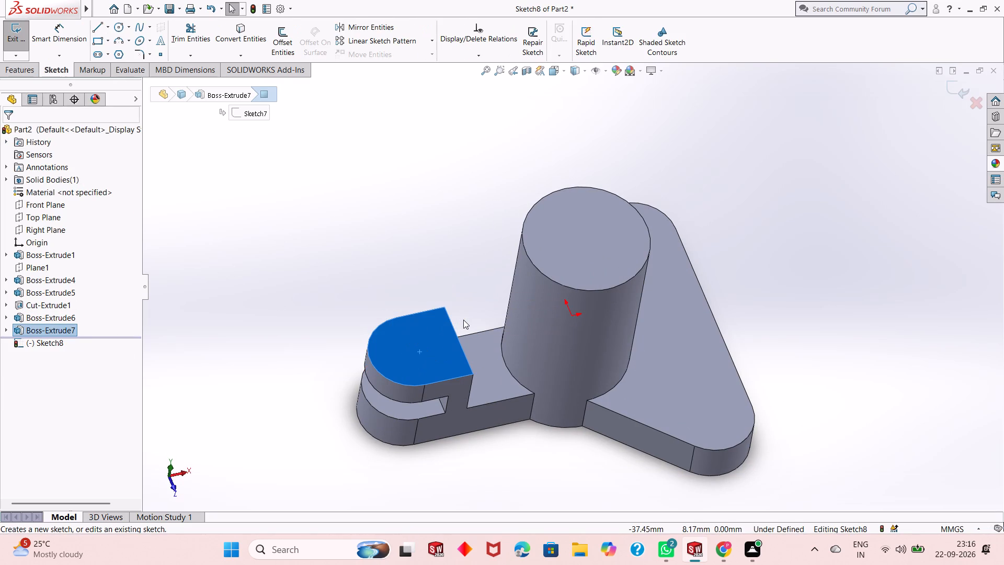
pyautogui.hotkey('ctrl', '8')
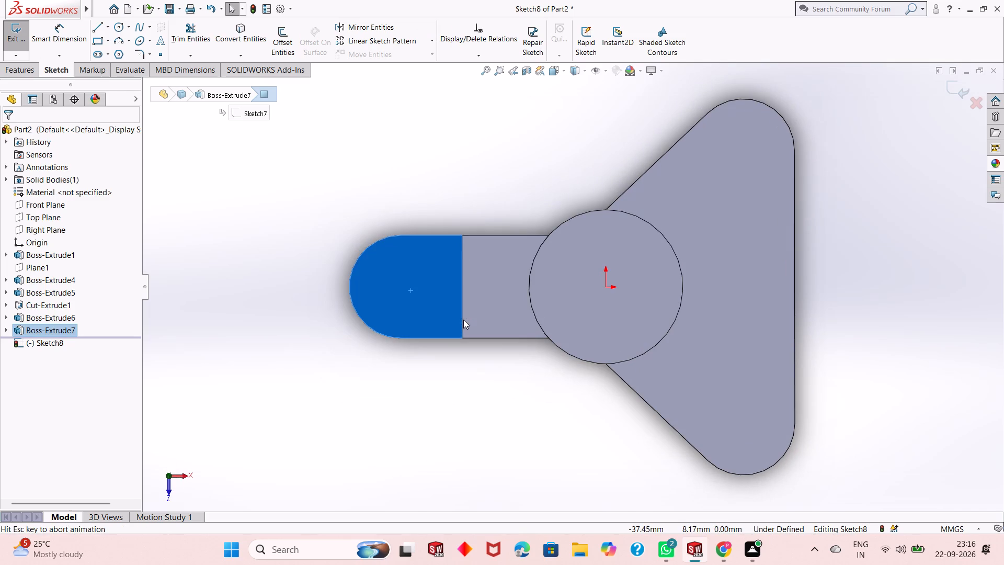
pyautogui.press('Escape')
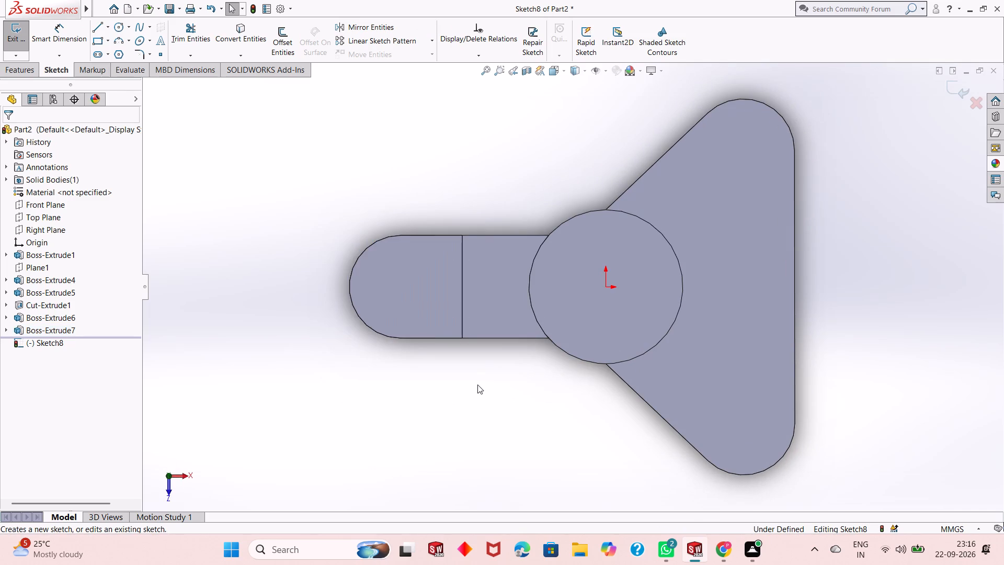
pyautogui.click(123, 26)
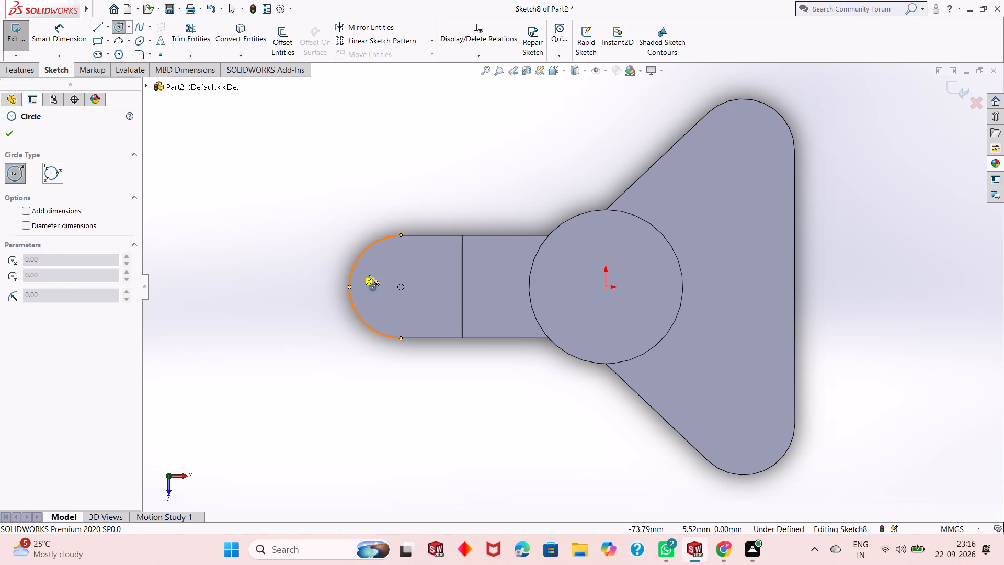
pyautogui.click(400, 287)
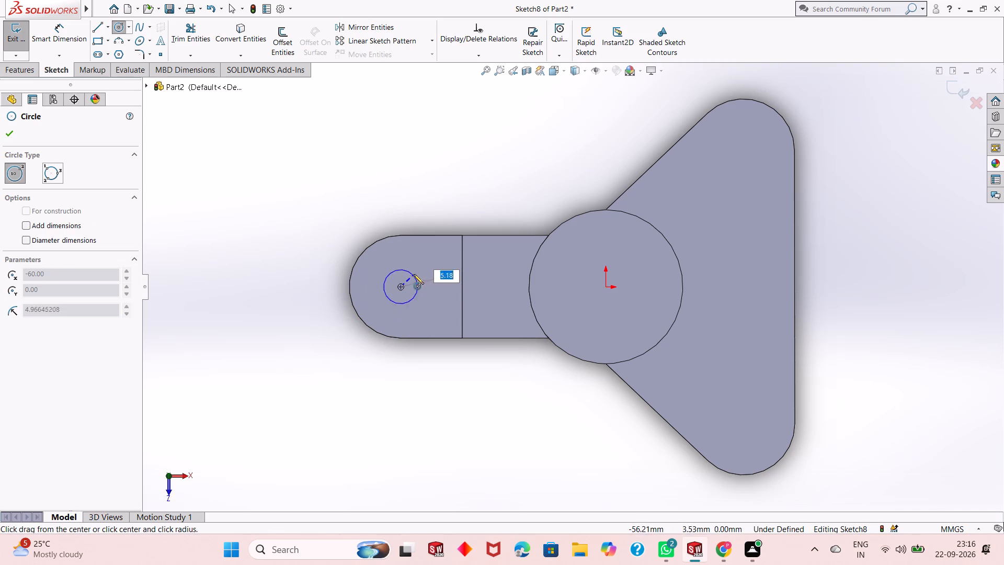
pyautogui.click(419, 270)
pyautogui.rightClick(419, 270)
pyautogui.click(441, 275)
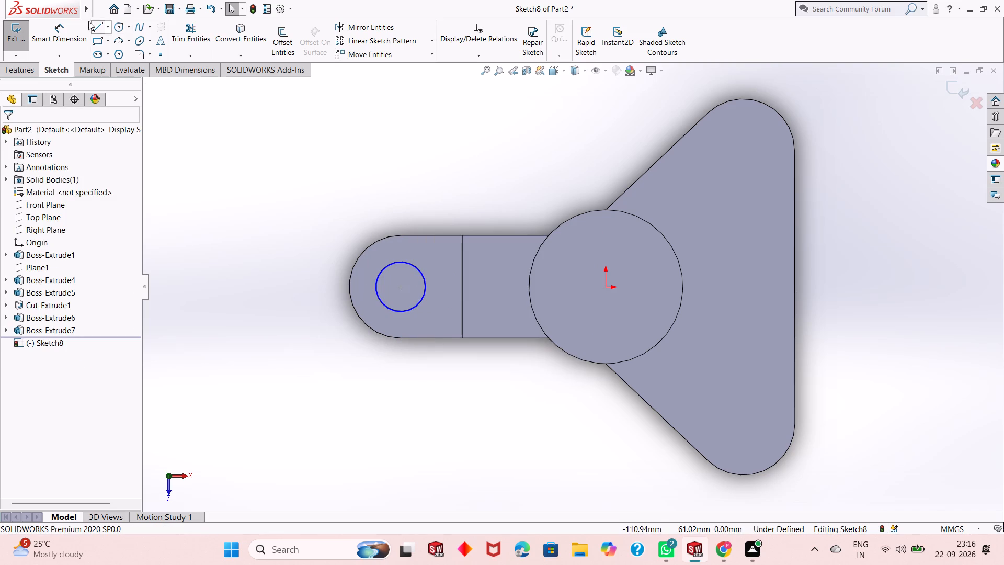
# Dimension the circle on the raised plate's top face to a diameter of 12 mm.
pyautogui.click(42, 29)
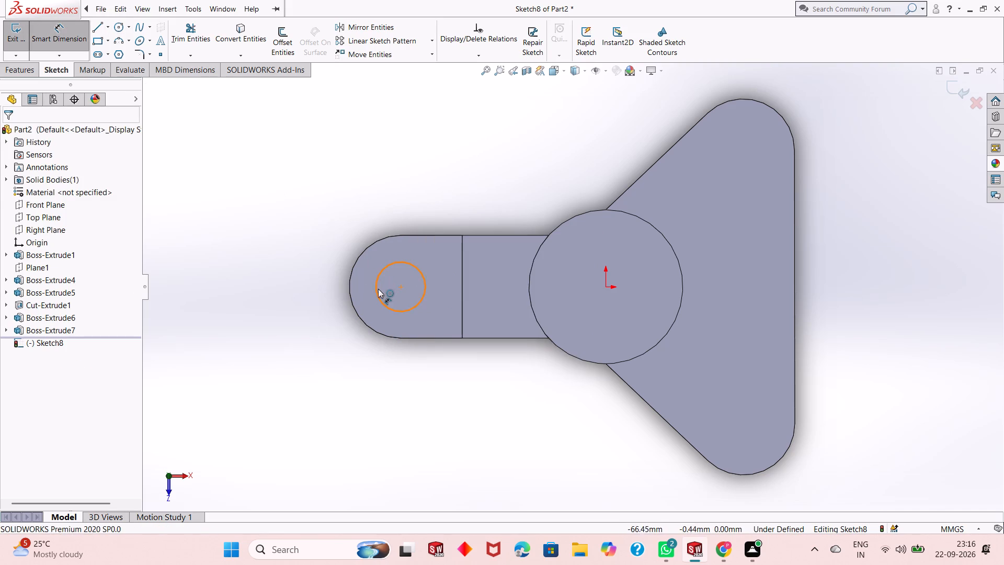
pyautogui.click(376, 291)
pyautogui.click(299, 412)
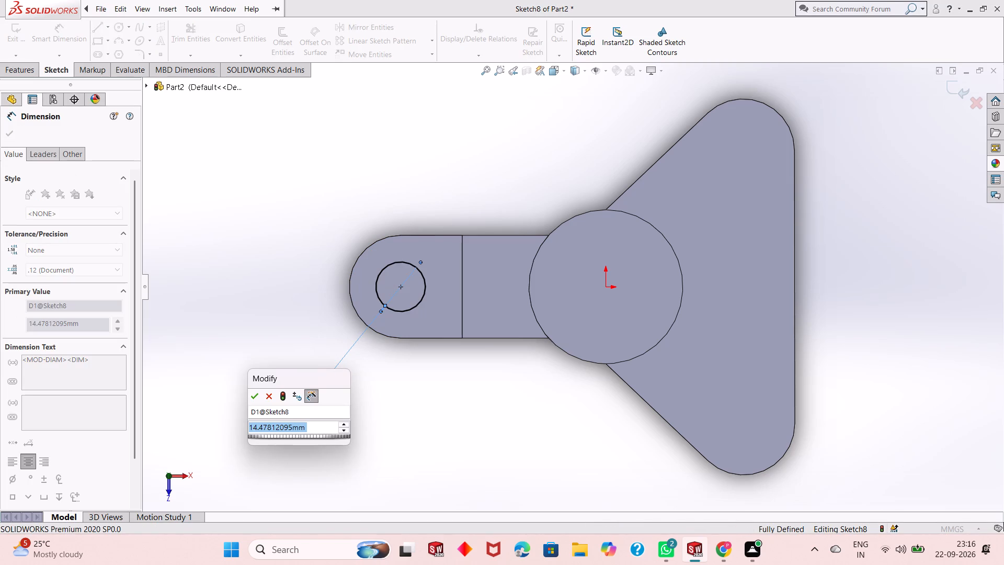
pyautogui.write('12')
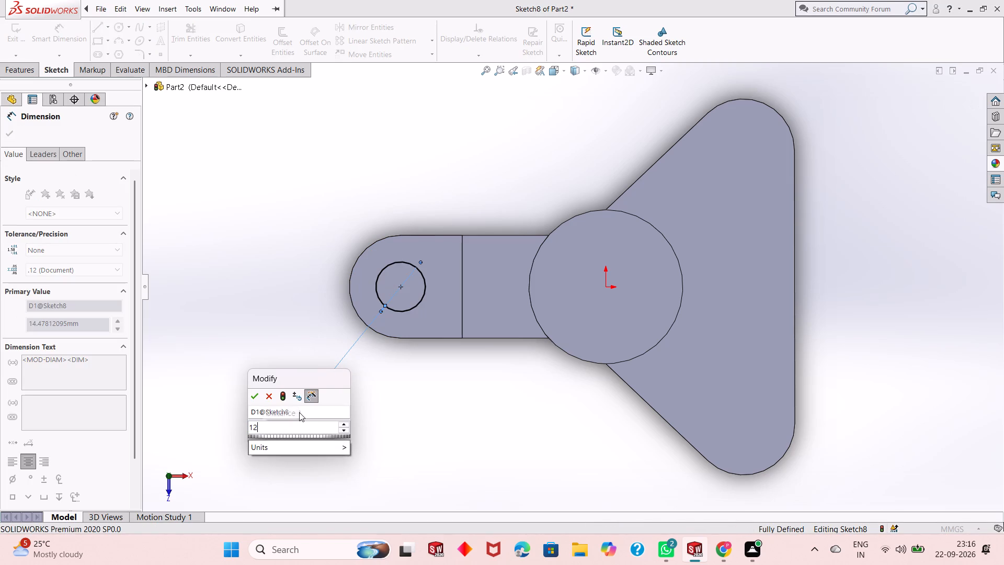
pyautogui.press('Return')
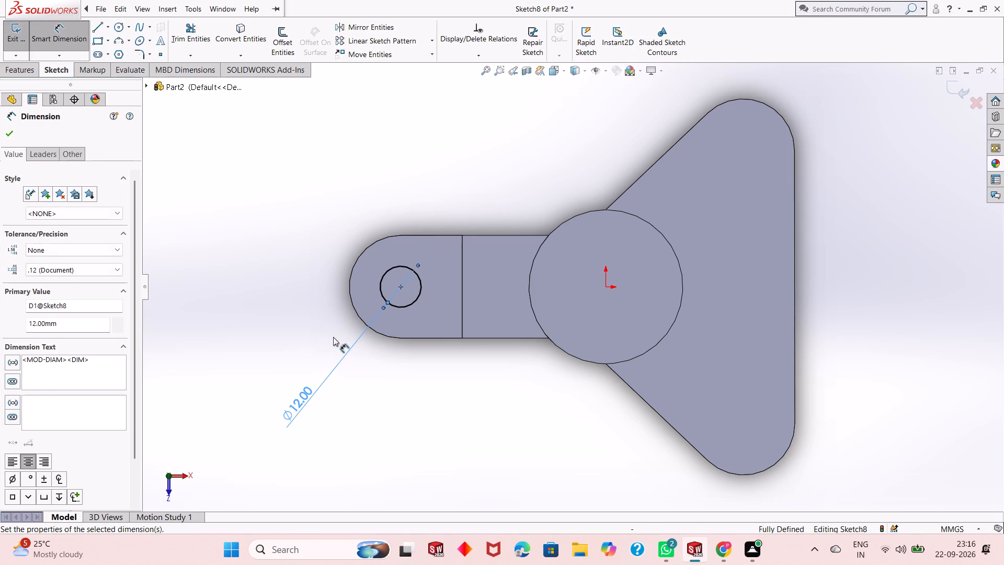
pyautogui.click(12, 135)
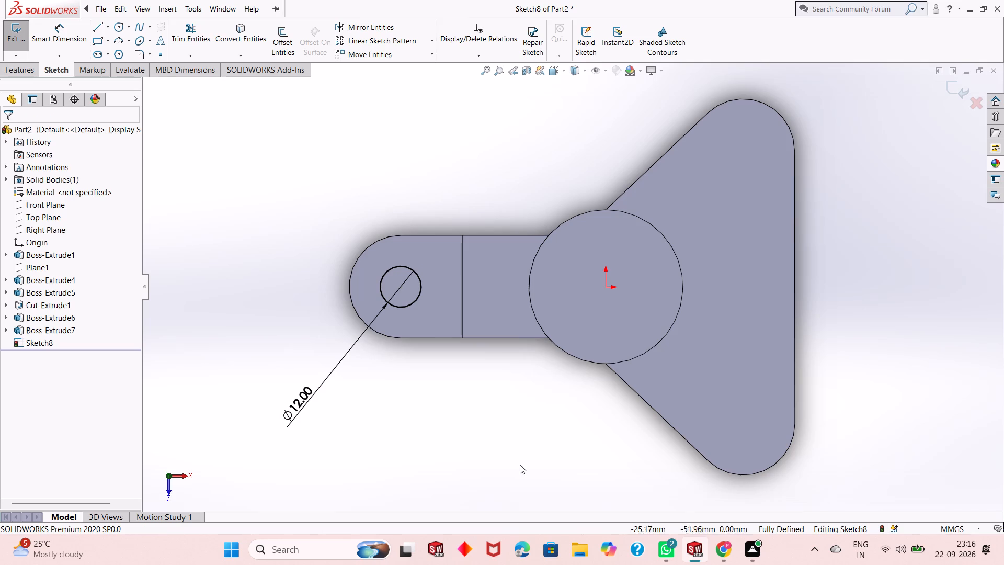
# Cut-extrude the 12 mm circle 10 mm blind down through the raised plate.
pyautogui.moveTo(405, 390); pyautogui.dragTo(420, 250, button='middle')
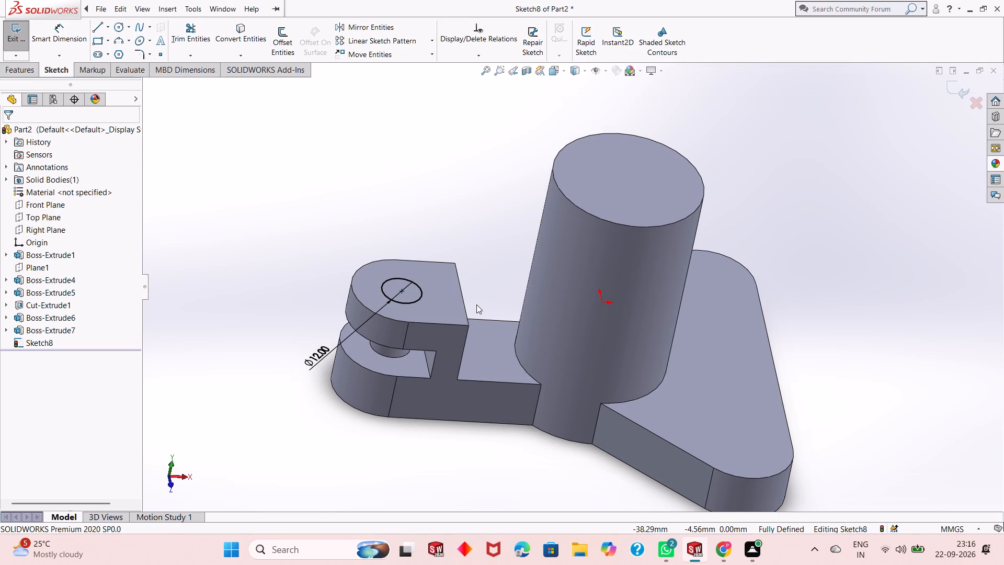
pyautogui.moveTo(481, 301); pyautogui.dragTo(454, 287, button='middle')
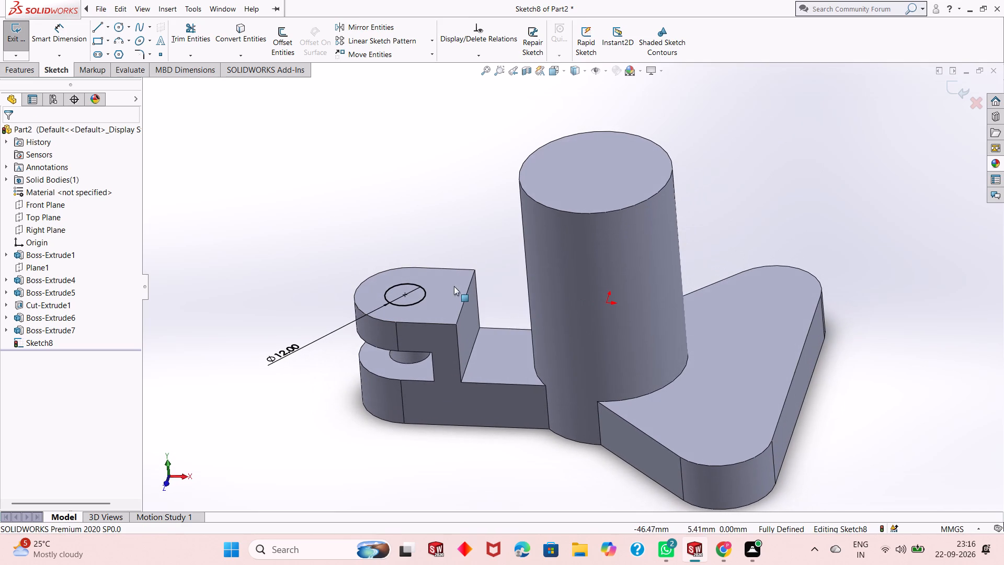
pyautogui.click(0, 70)
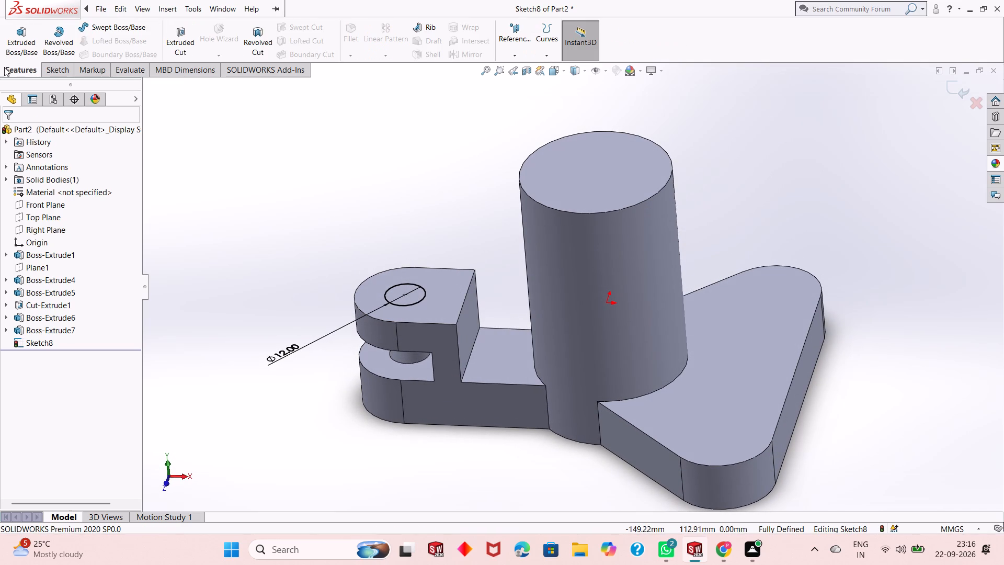
pyautogui.click(166, 42)
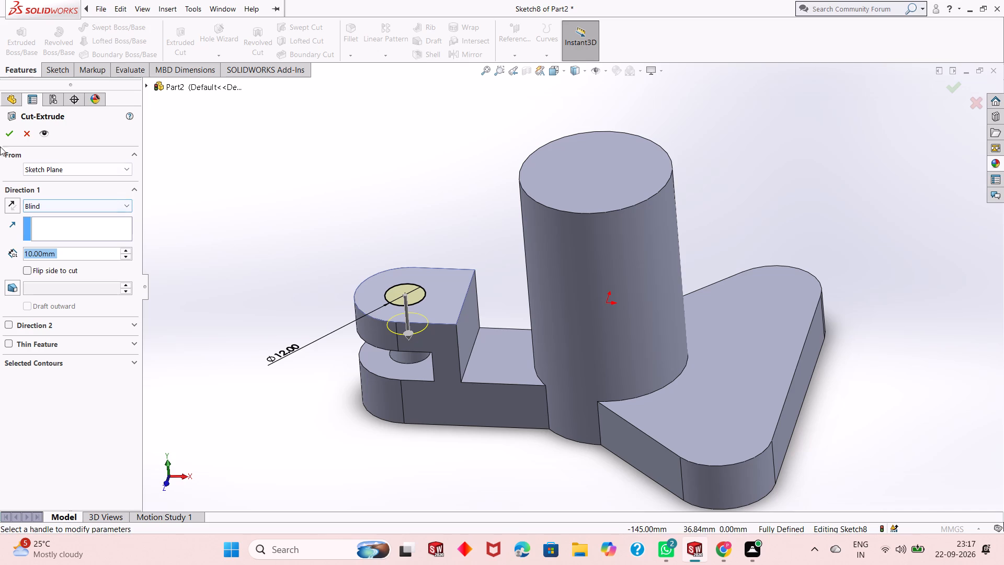
pyautogui.click(4, 132)
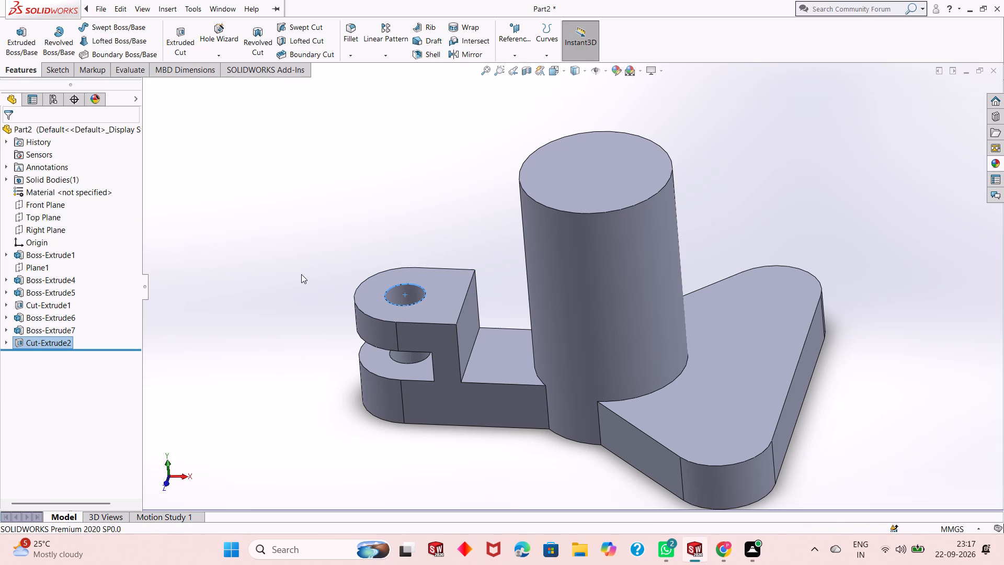
pyautogui.click(303, 274)
# Examine the arm, the raised plate and their two holes from above, below and the sides.
pyautogui.moveTo(377, 262); pyautogui.dragTo(386, 363, button='middle')
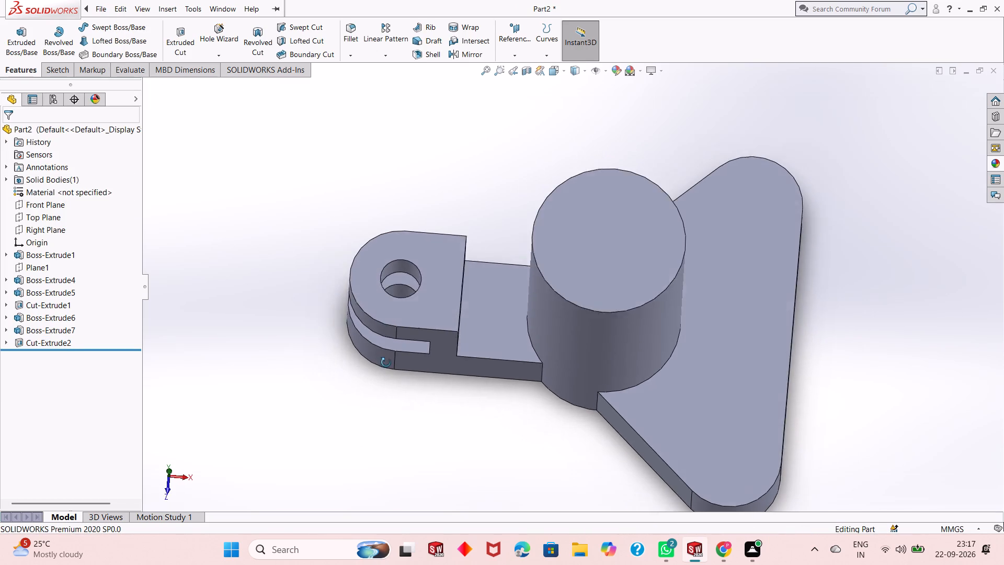
pyautogui.moveTo(386, 363); pyautogui.dragTo(384, 381, button='middle')
pyautogui.moveTo(439, 395); pyautogui.dragTo(447, 264, button='middle')
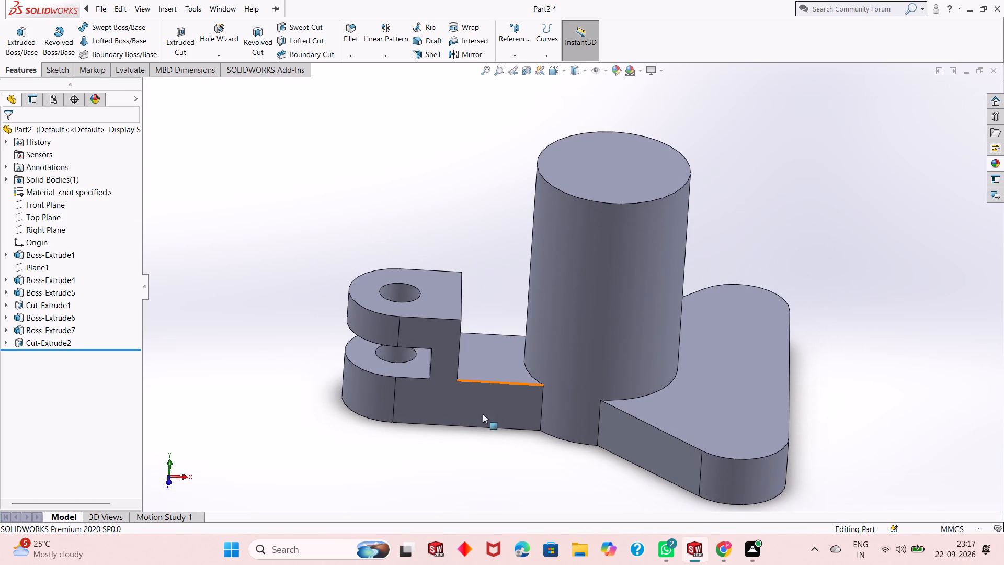
pyautogui.moveTo(415, 445); pyautogui.dragTo(413, 326, button='middle')
pyautogui.scroll(1, 414, 322)
pyautogui.scroll(-3, 457, 281)
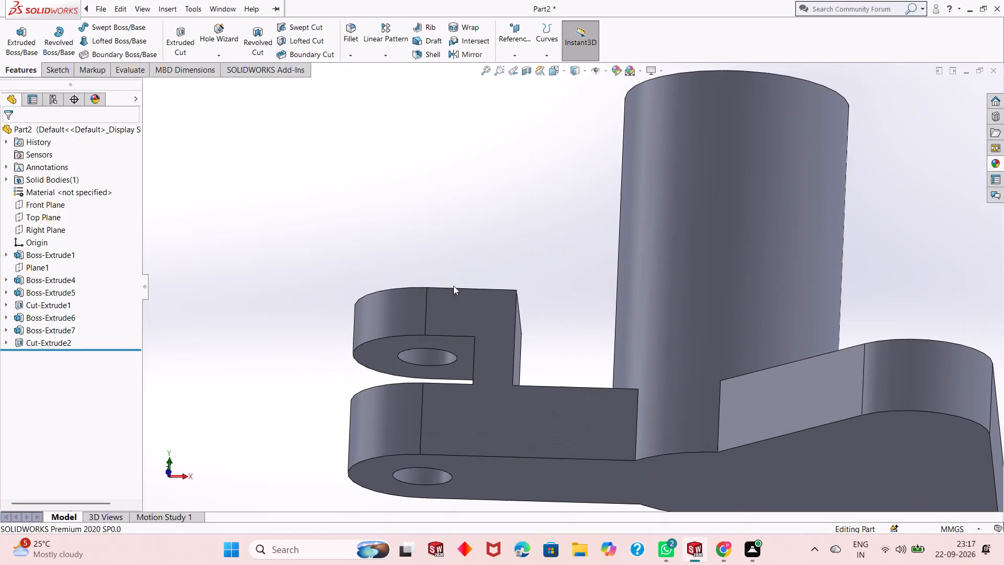
pyautogui.scroll(2, 330, 344)
pyautogui.scroll(-3, 555, 343)
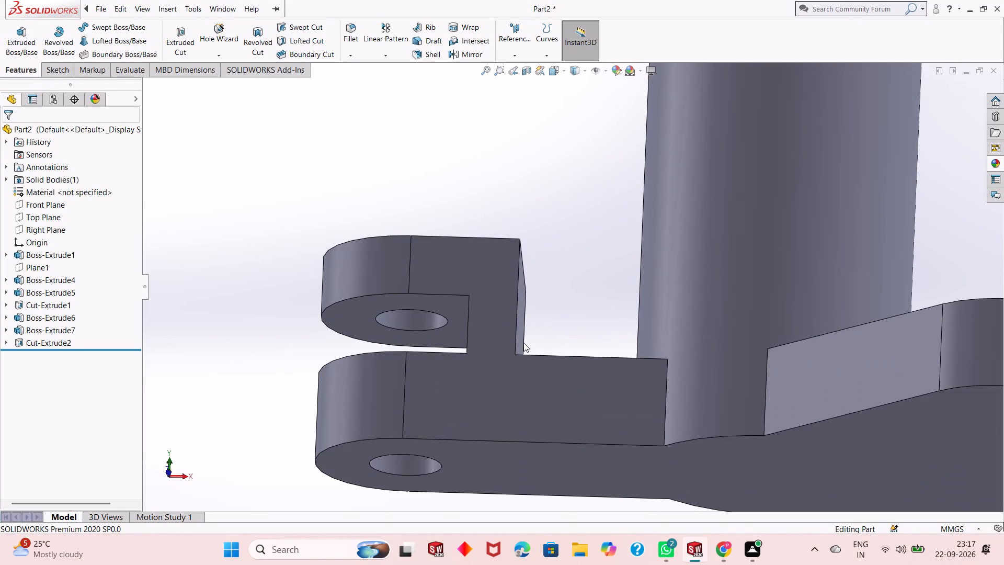
pyautogui.moveTo(523, 343); pyautogui.dragTo(531, 282, button='middle')
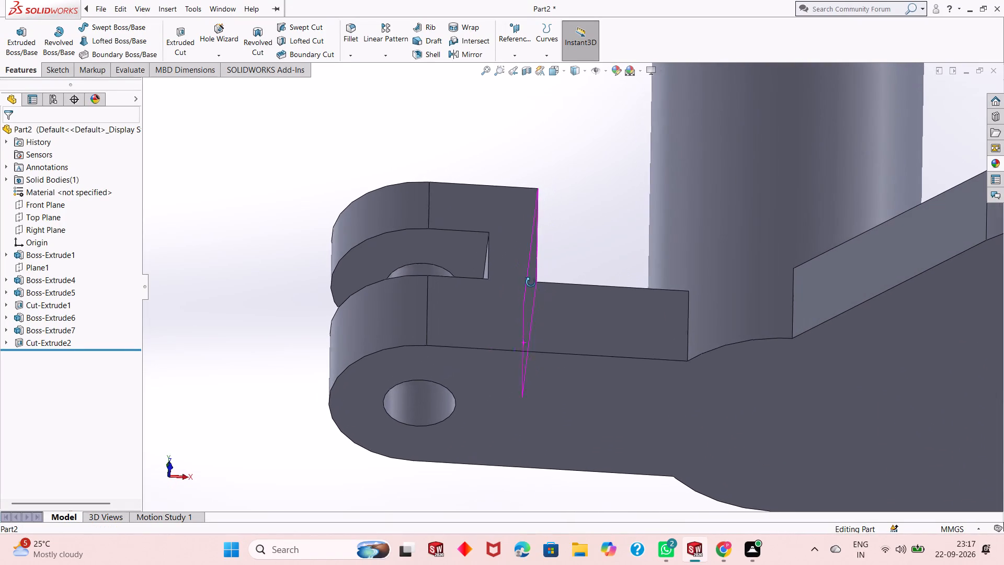
pyautogui.moveTo(531, 282); pyautogui.dragTo(531, 284, button='middle')
pyautogui.moveTo(556, 245); pyautogui.dragTo(544, 317, button='middle')
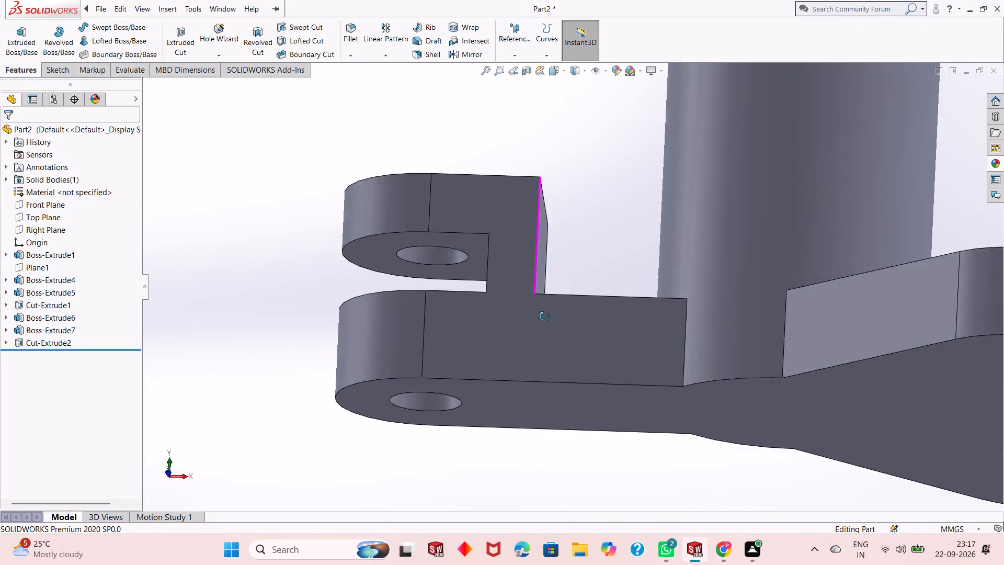
pyautogui.scroll(-1, 543, 320)
pyautogui.moveTo(544, 317); pyautogui.dragTo(523, 393, button='middle')
pyautogui.scroll(5, 510, 386)
pyautogui.scroll(-3, 665, 173)
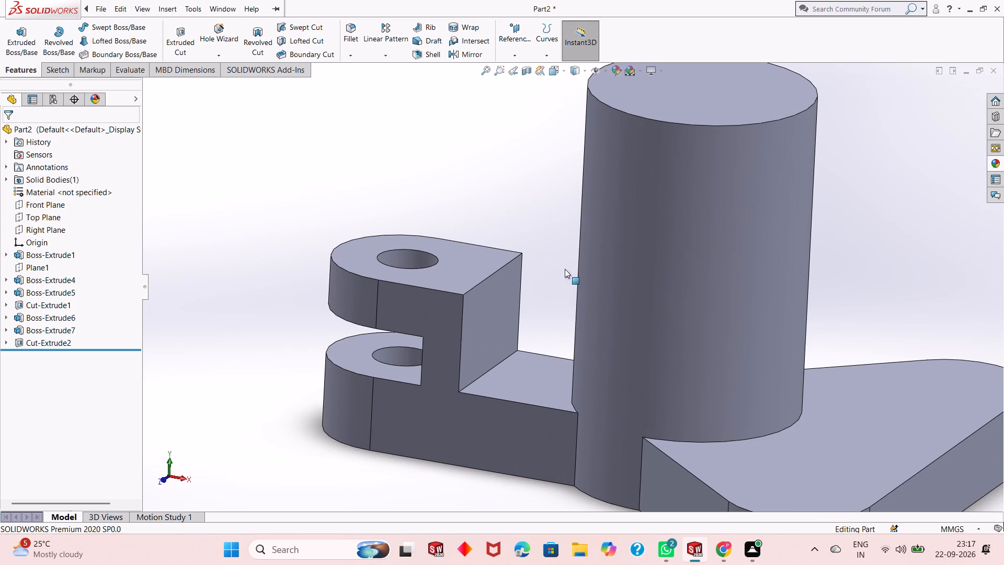
pyautogui.moveTo(524, 290); pyautogui.dragTo(522, 222, button='middle')
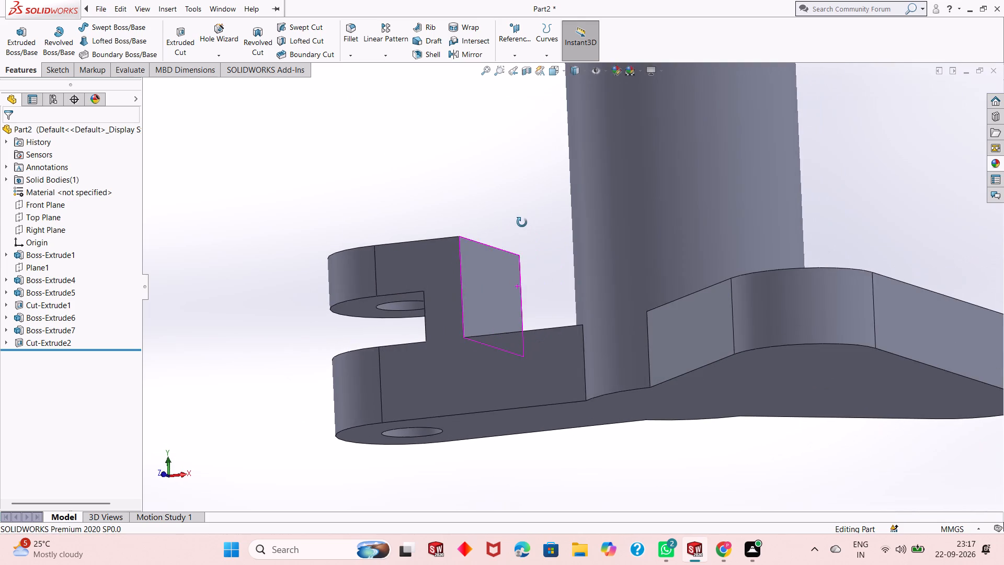
pyautogui.moveTo(522, 222); pyautogui.dragTo(549, 210, button='middle')
pyautogui.moveTo(552, 250); pyautogui.dragTo(601, 233, button='middle')
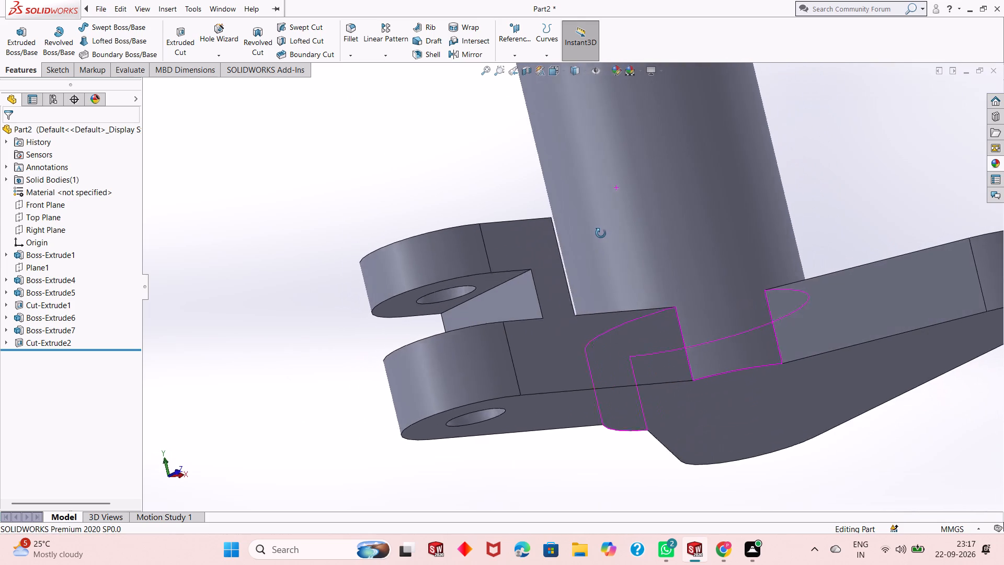
pyautogui.moveTo(601, 233); pyautogui.dragTo(606, 231, button='middle')
pyautogui.moveTo(606, 231); pyautogui.dragTo(608, 201, button='middle')
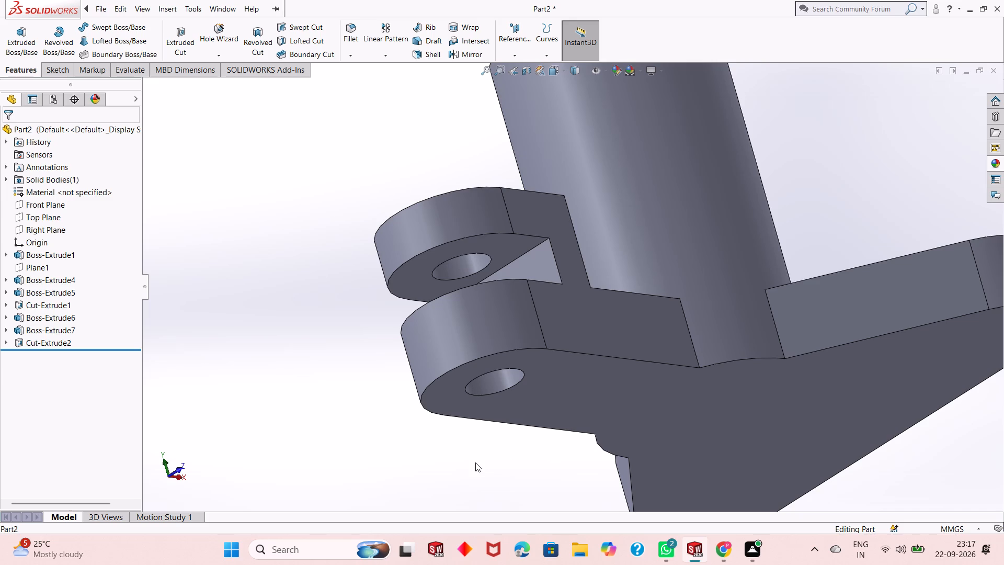
pyautogui.scroll(2, 475, 462)
pyautogui.moveTo(618, 291); pyautogui.dragTo(617, 293, button='middle')
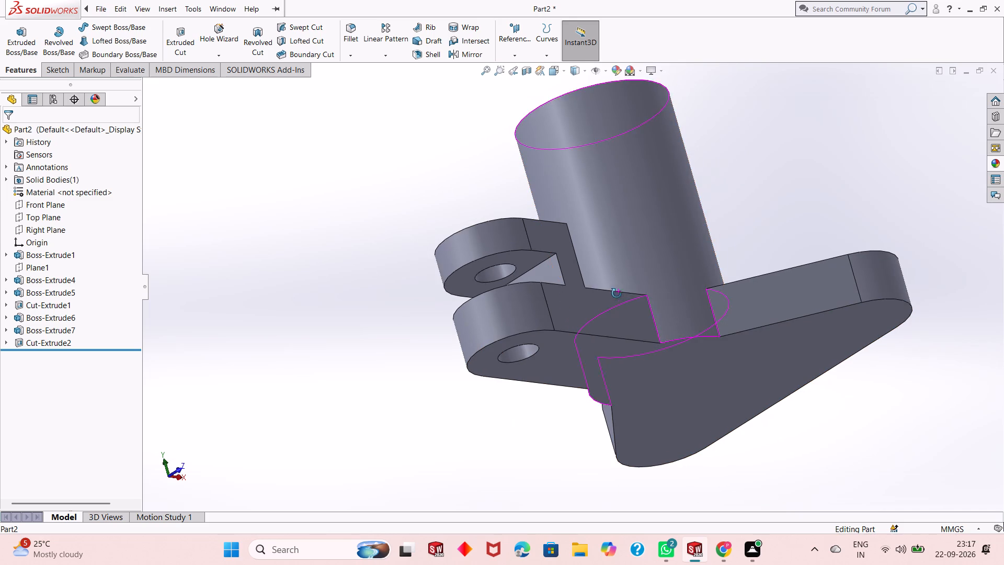
pyautogui.moveTo(617, 293); pyautogui.dragTo(586, 388, button='middle')
pyautogui.scroll(2, 534, 354)
pyautogui.moveTo(563, 377); pyautogui.dragTo(543, 416, button='middle')
pyautogui.scroll(-3, 576, 257)
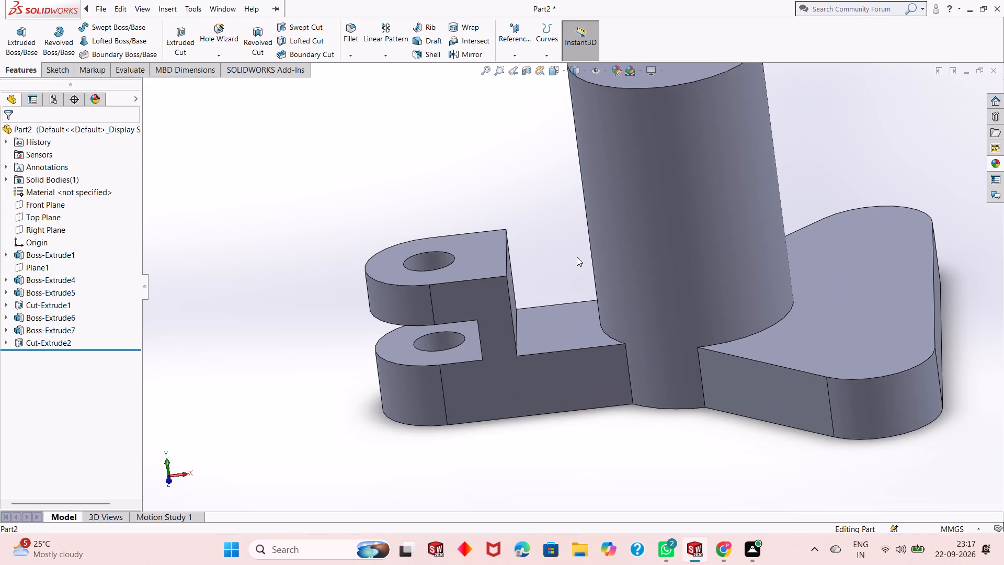
pyautogui.scroll(1, 577, 257)
pyautogui.moveTo(577, 255); pyautogui.dragTo(577, 225, button='middle')
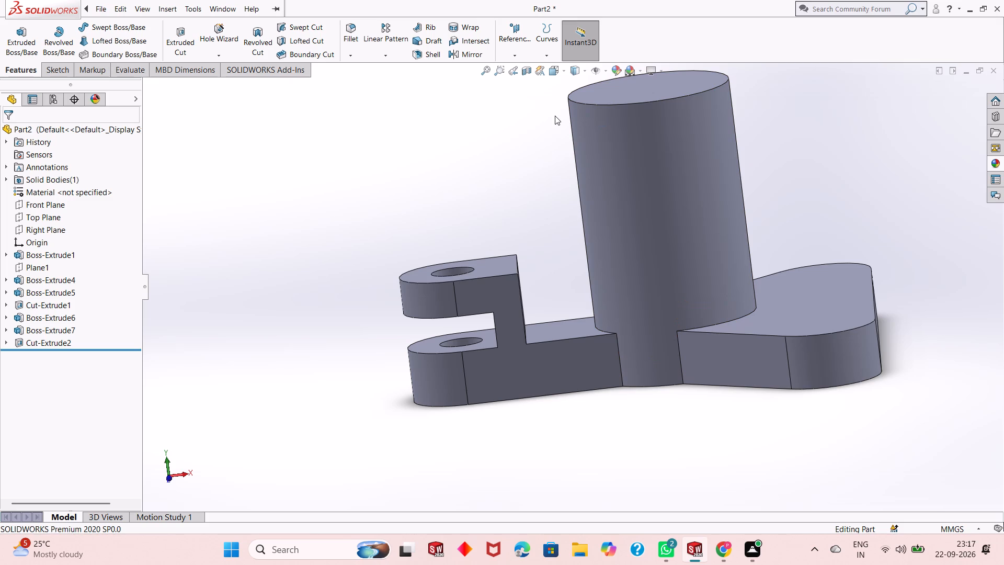
# Start a sketch on the cylinder's top face and draw a 1 mm horizontal line inward from its rim on the arm side.
pyautogui.click(614, 94)
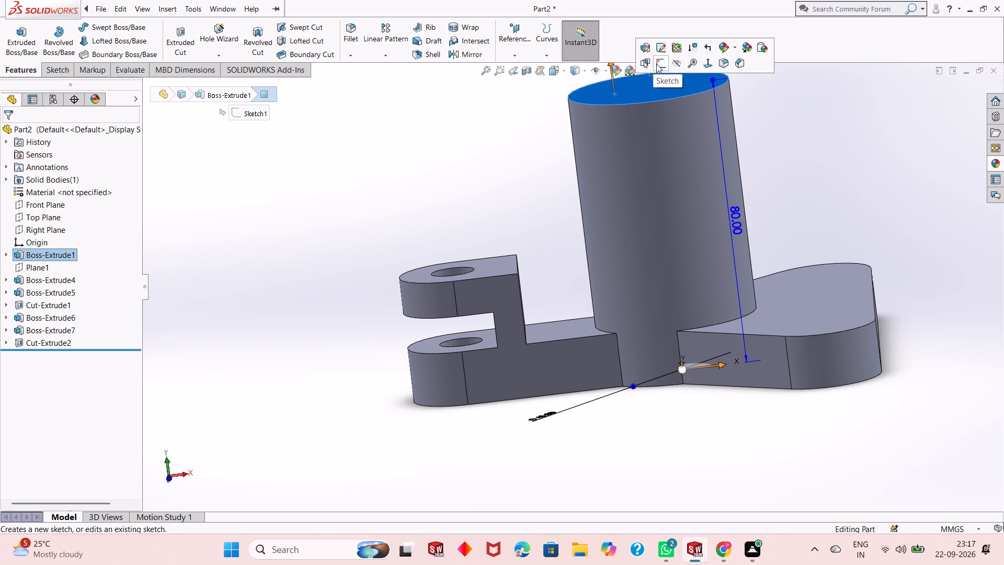
pyautogui.click(658, 63)
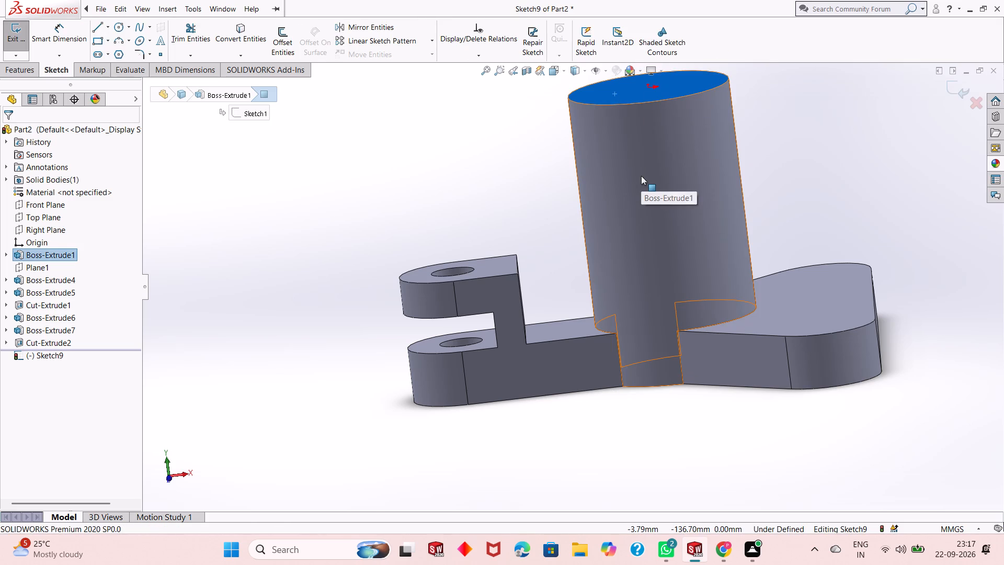
pyautogui.hotkey('ctrl', '8')
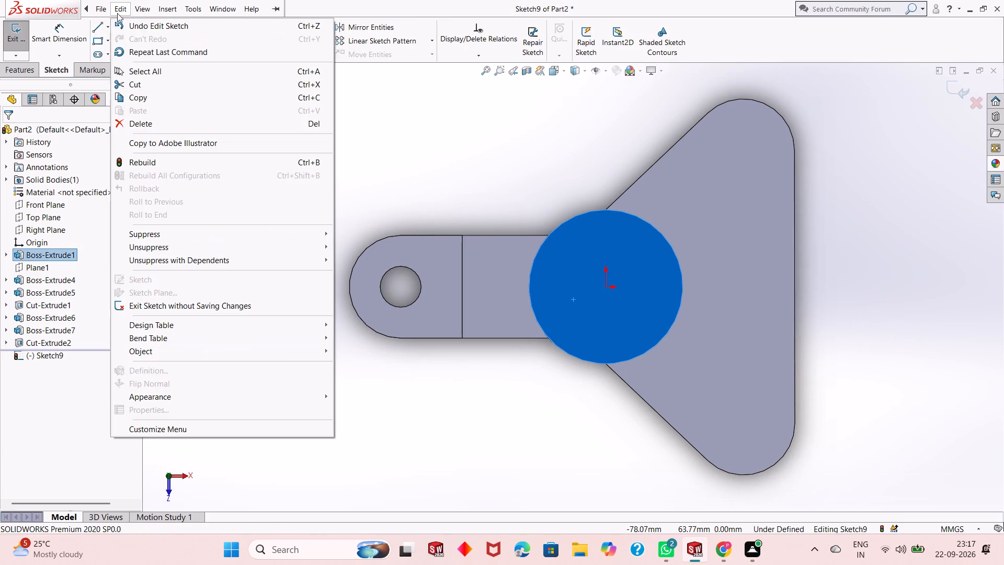
pyautogui.click(101, 28)
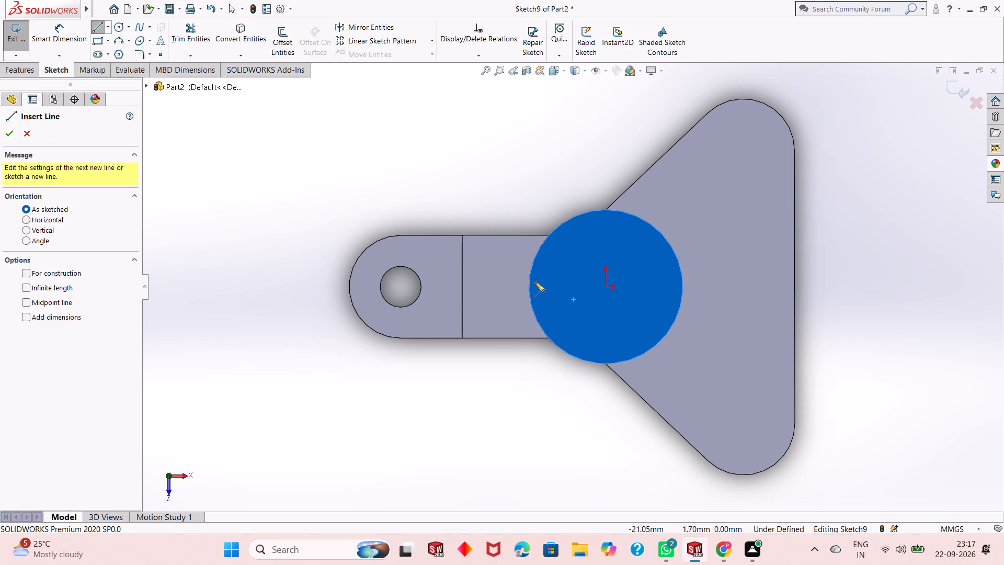
pyautogui.click(530, 286)
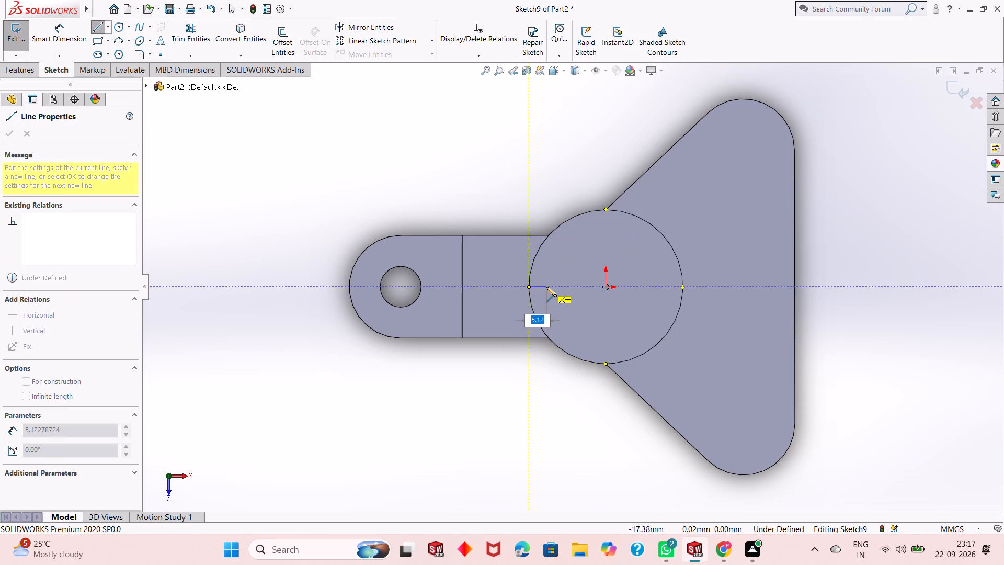
pyautogui.press('1')
pyautogui.press('Return')
pyautogui.press('Escape')
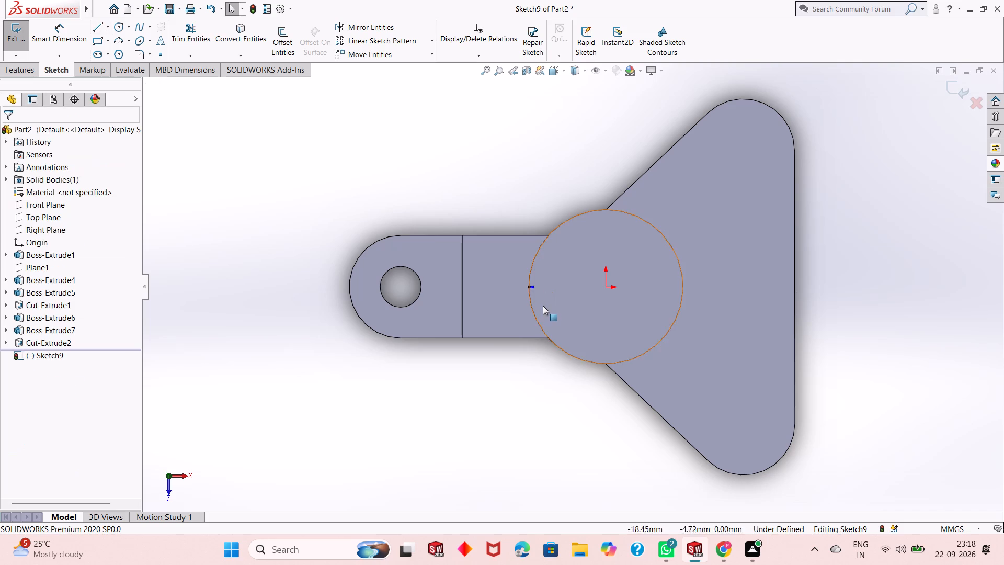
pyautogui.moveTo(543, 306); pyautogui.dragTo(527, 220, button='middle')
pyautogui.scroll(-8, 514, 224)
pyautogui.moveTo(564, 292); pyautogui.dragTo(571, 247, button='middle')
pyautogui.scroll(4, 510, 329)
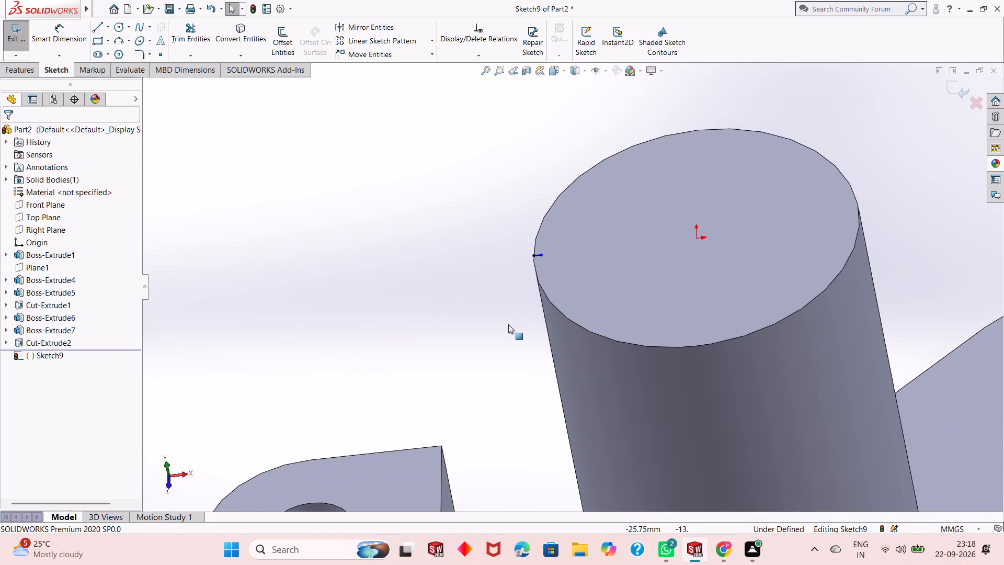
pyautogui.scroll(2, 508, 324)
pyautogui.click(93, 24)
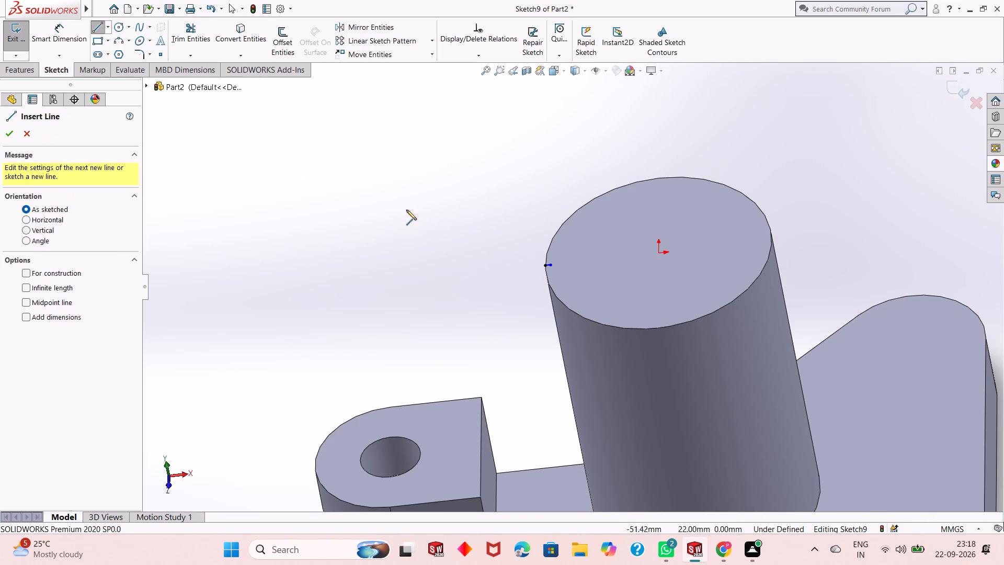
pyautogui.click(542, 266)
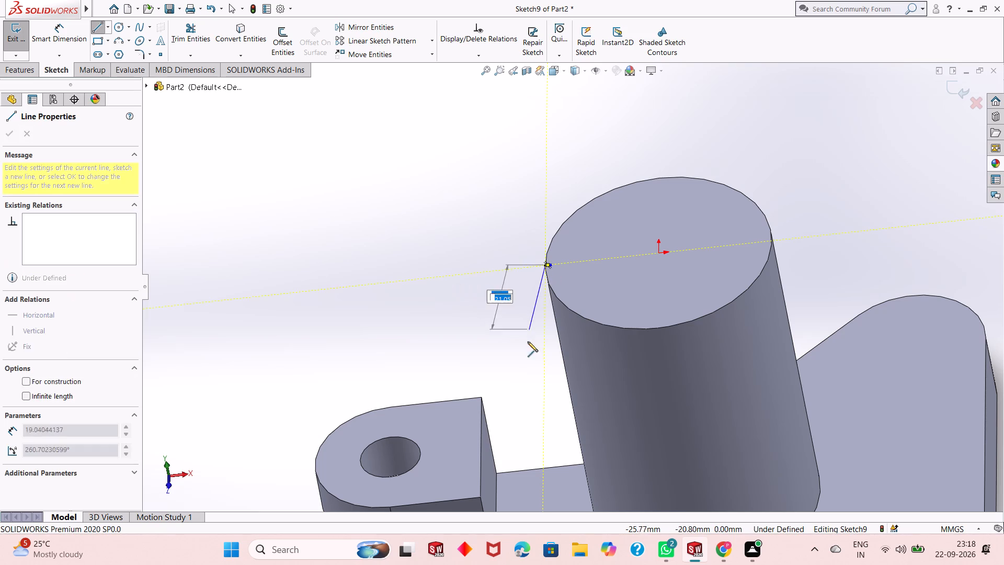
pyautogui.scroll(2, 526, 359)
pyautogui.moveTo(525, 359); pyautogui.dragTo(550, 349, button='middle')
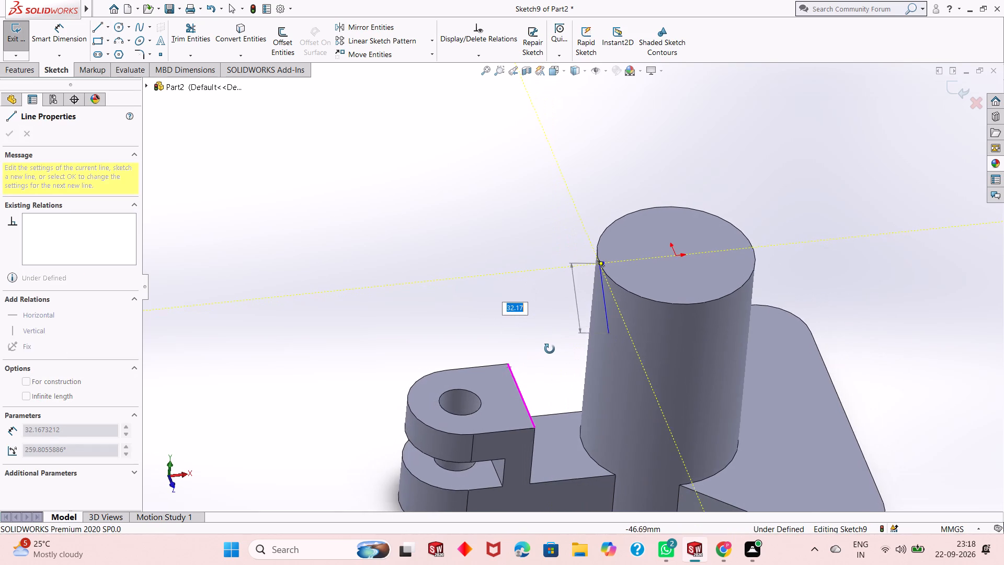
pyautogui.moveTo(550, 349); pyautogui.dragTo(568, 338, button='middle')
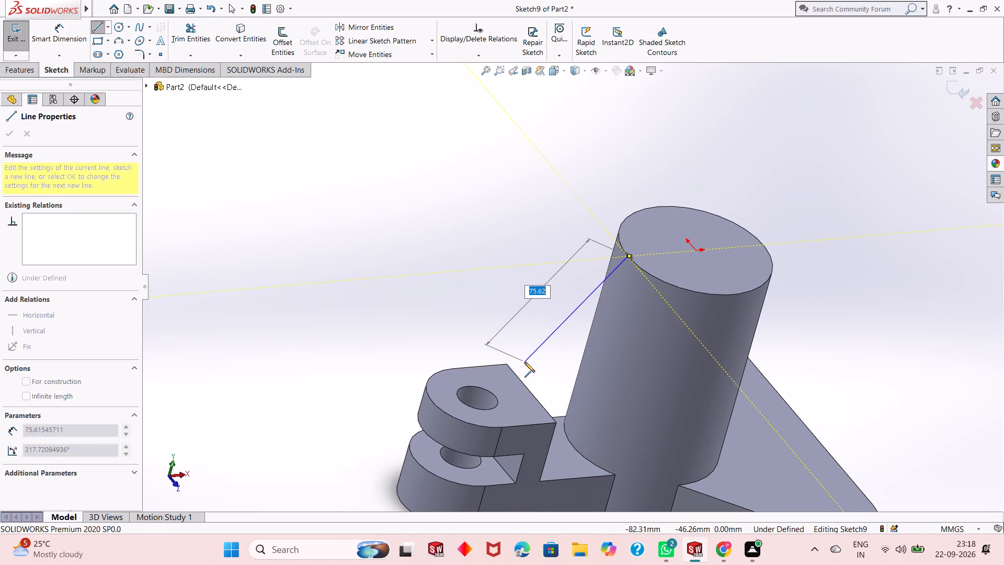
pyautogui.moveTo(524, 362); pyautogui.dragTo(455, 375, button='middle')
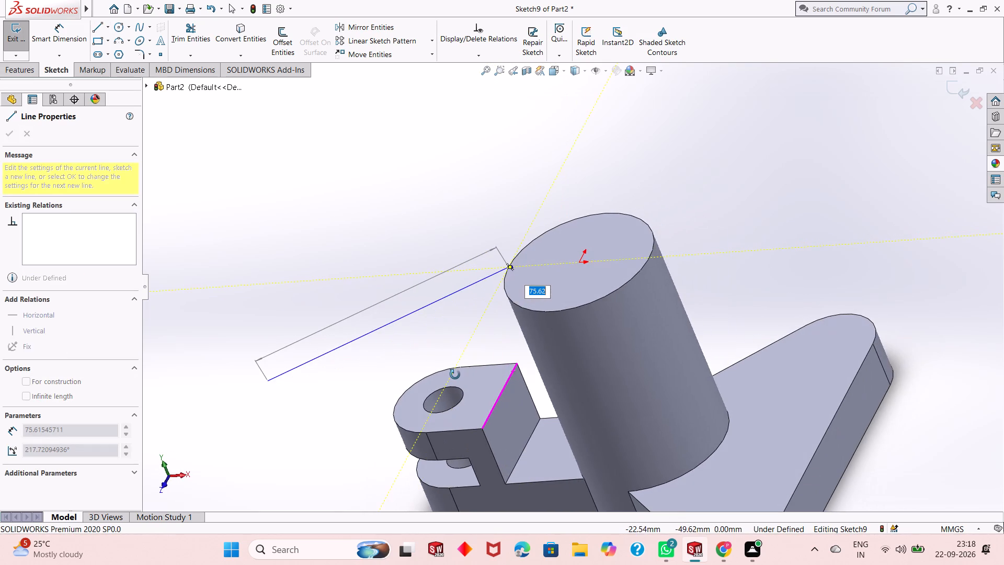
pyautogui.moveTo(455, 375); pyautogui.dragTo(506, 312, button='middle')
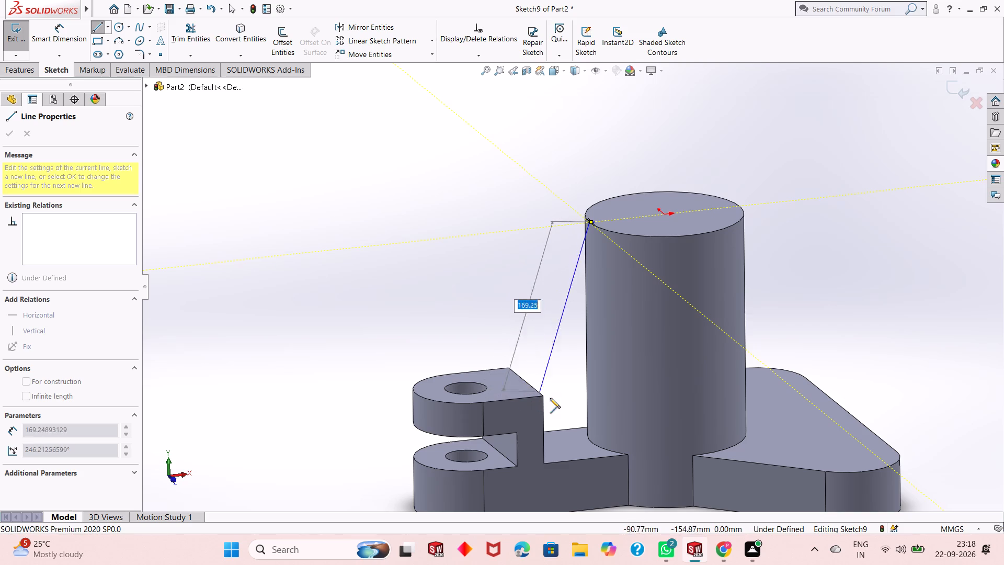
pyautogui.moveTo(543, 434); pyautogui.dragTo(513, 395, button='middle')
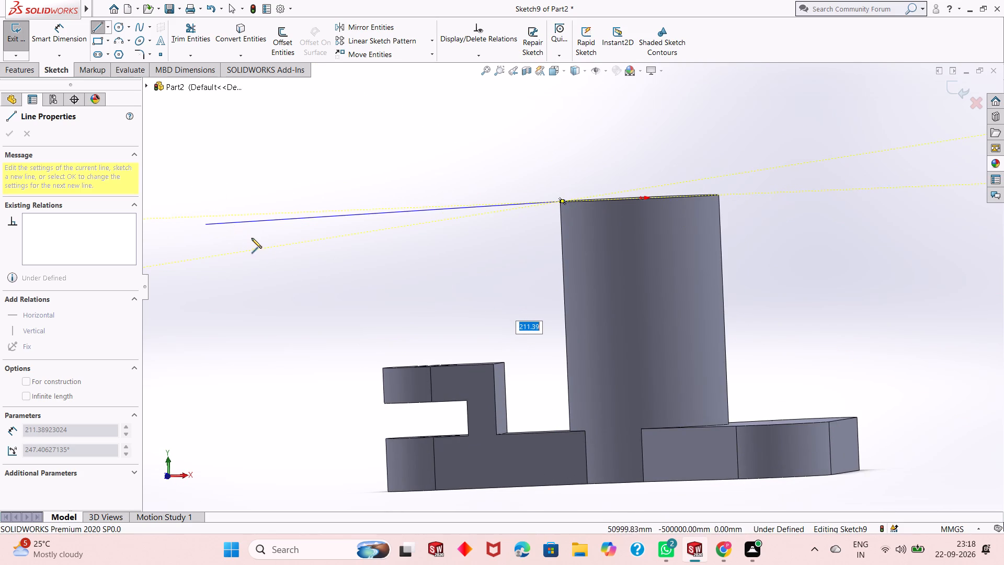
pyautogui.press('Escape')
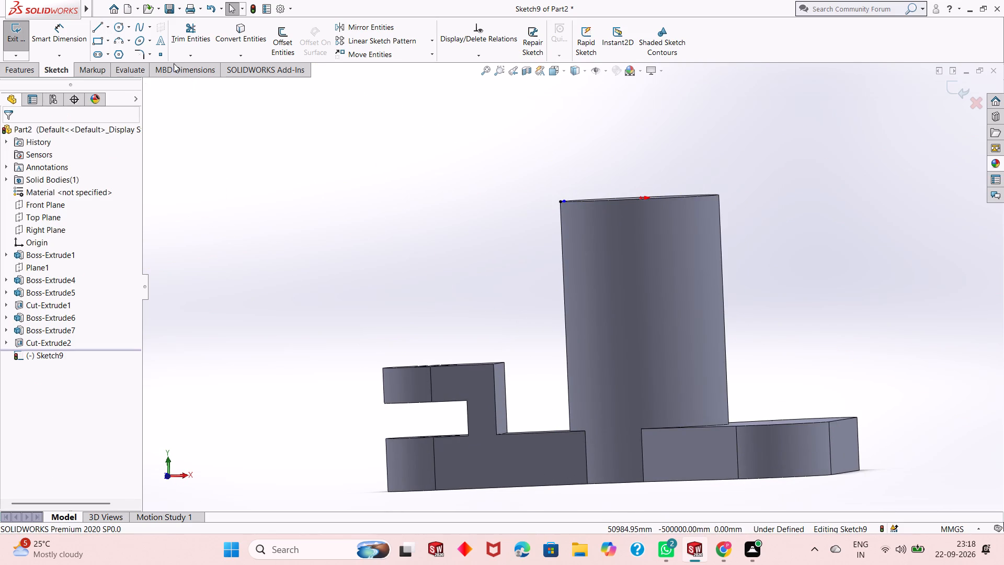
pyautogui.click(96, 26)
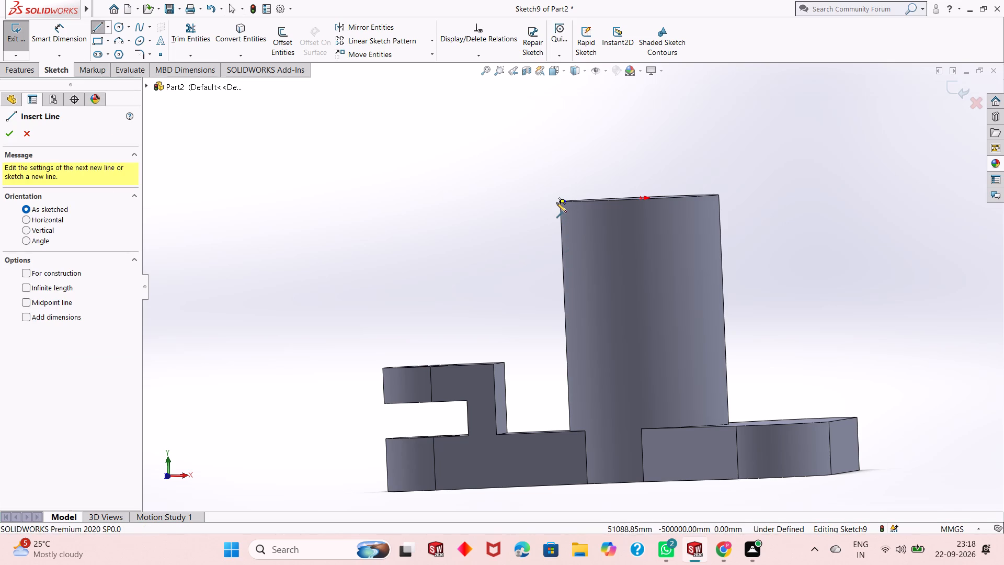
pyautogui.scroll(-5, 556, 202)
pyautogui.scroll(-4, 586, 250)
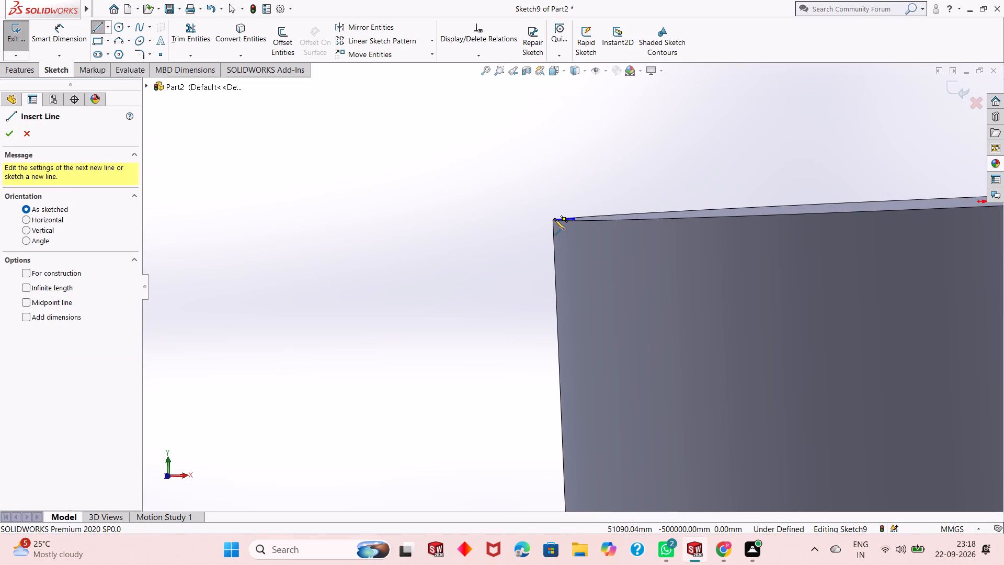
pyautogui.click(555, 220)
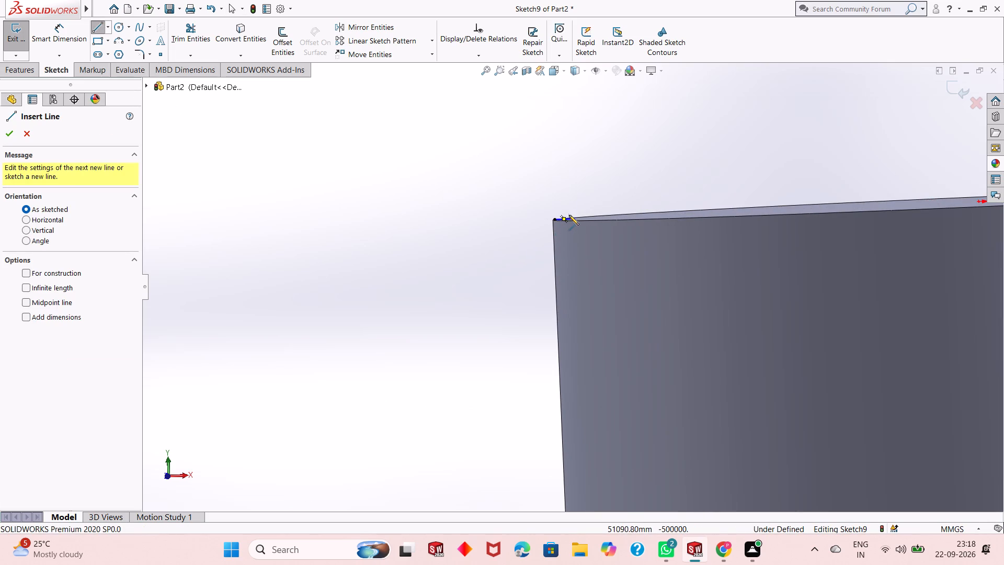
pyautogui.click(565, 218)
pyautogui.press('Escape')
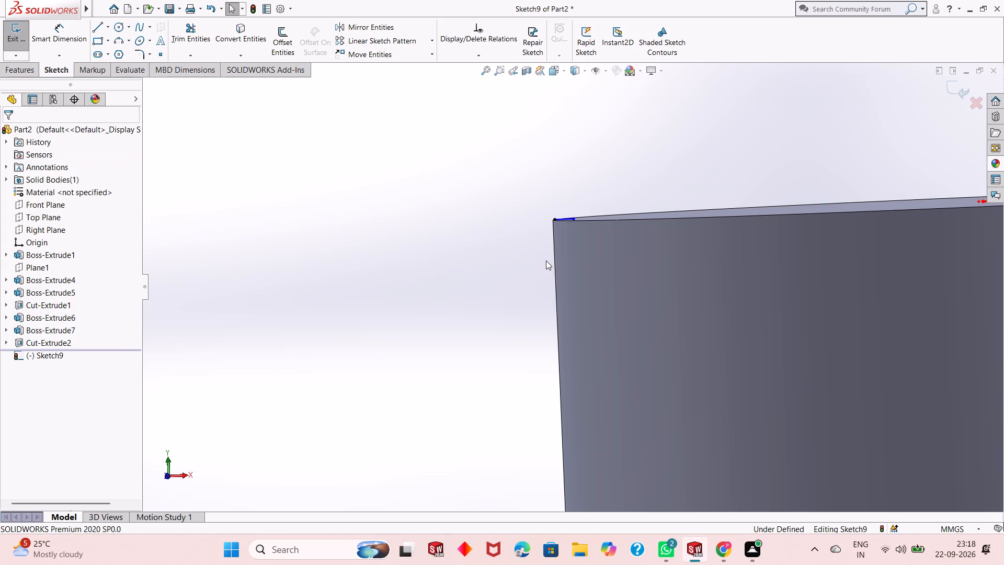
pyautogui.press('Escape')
# Undo the 1 mm line and the sketch started on the cylinder's top face.
pyautogui.scroll(4, 557, 289)
pyautogui.moveTo(613, 323); pyautogui.dragTo(633, 388, button='middle')
pyautogui.scroll(2, 625, 379)
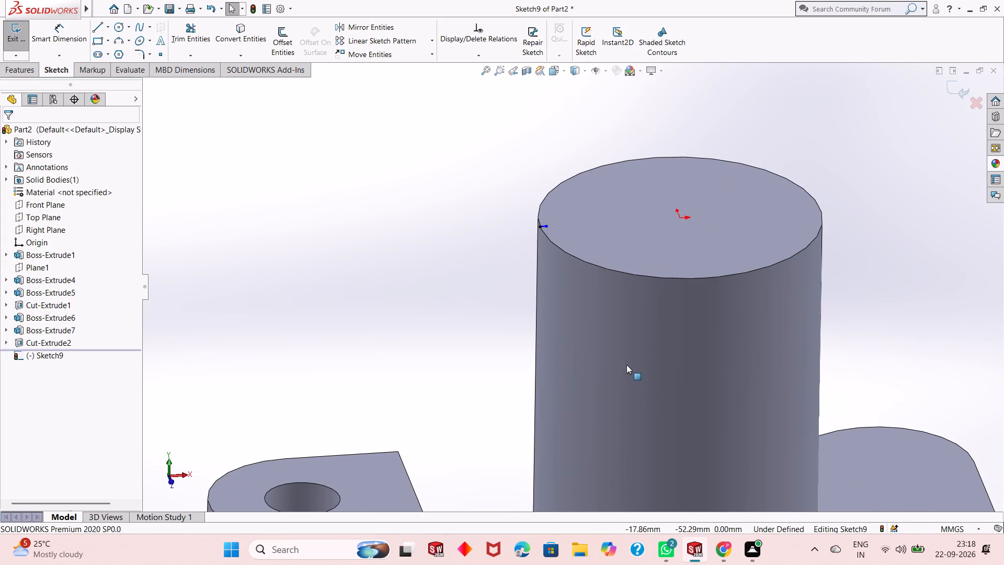
pyautogui.scroll(2, 484, 327)
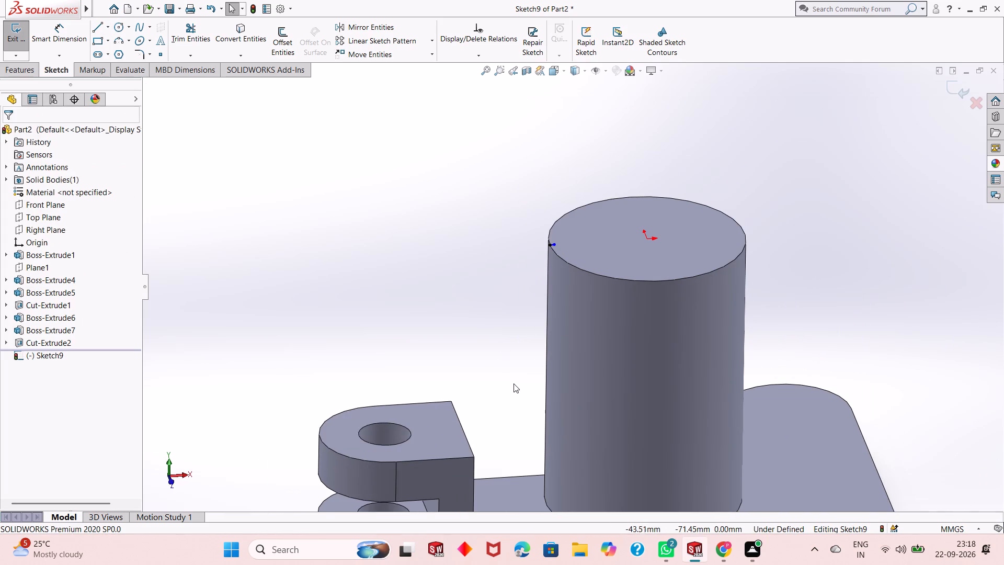
pyautogui.scroll(2, 514, 383)
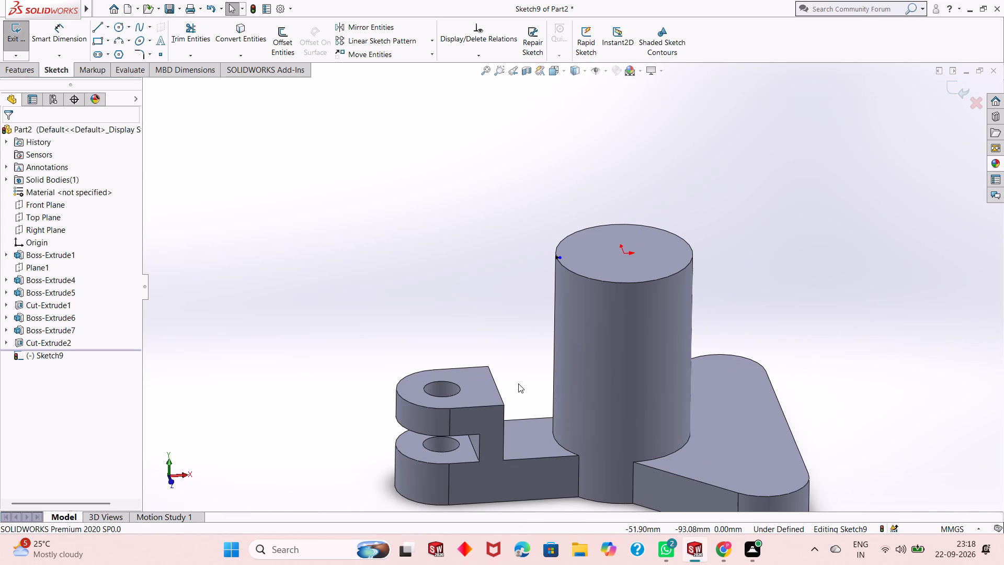
pyautogui.hotkey('ctrl', 'z')
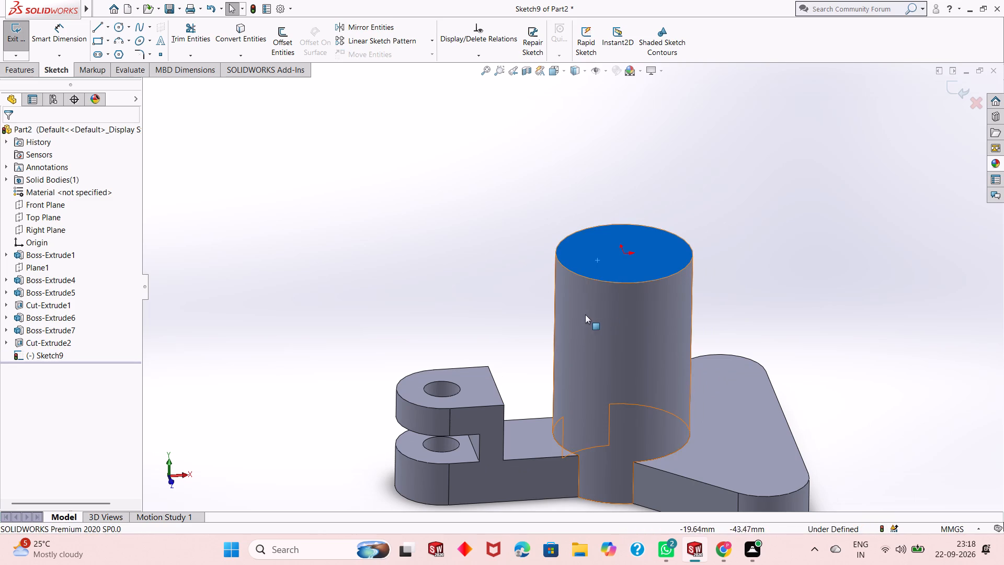
pyautogui.hotkey('ctrl', 'z')
# Create a reference plane from the Front Plane with a 0 mm offset.
pyautogui.moveTo(609, 379); pyautogui.dragTo(603, 344, button='middle')
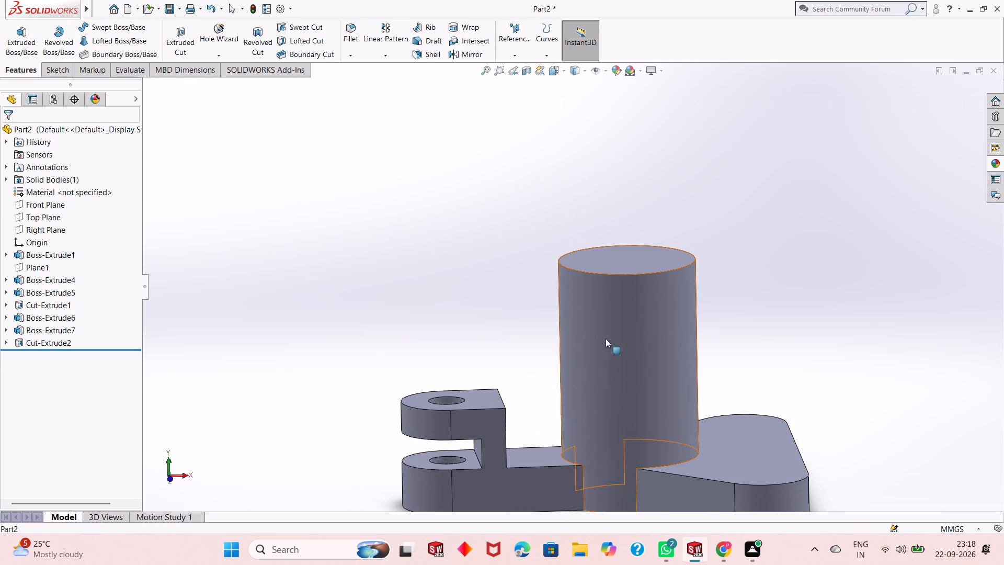
pyautogui.click(497, 48)
pyautogui.click(505, 66)
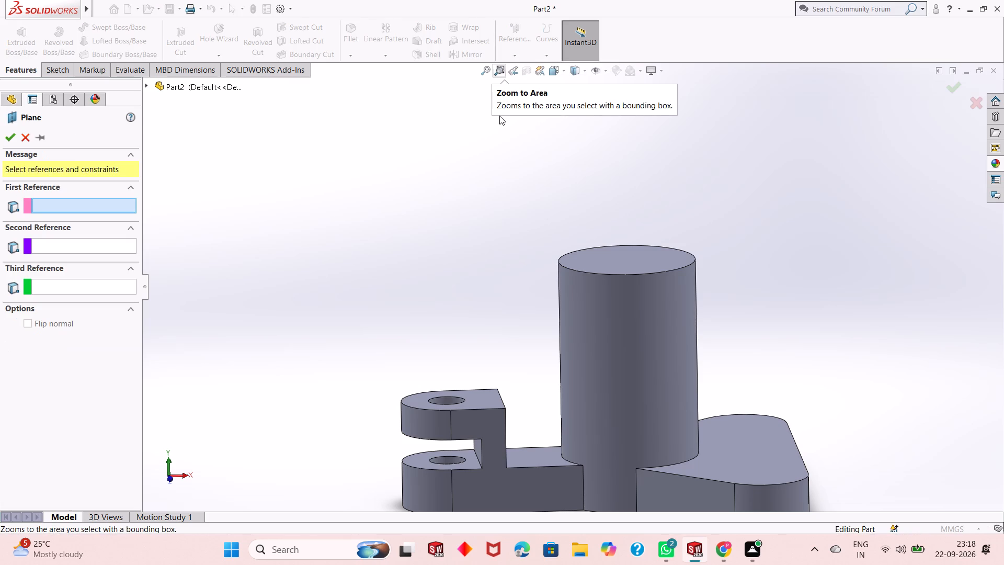
pyautogui.click(164, 91)
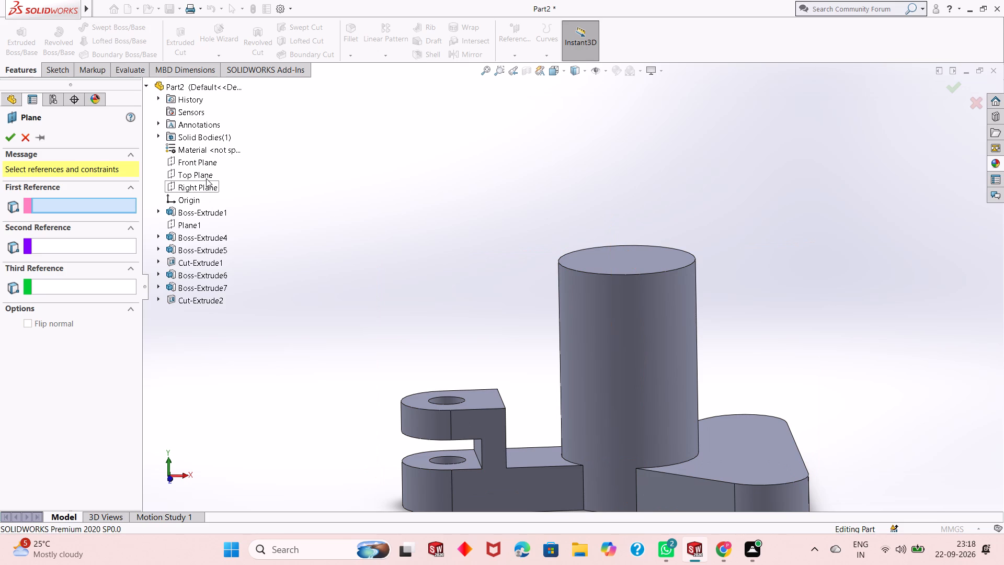
pyautogui.click(207, 163)
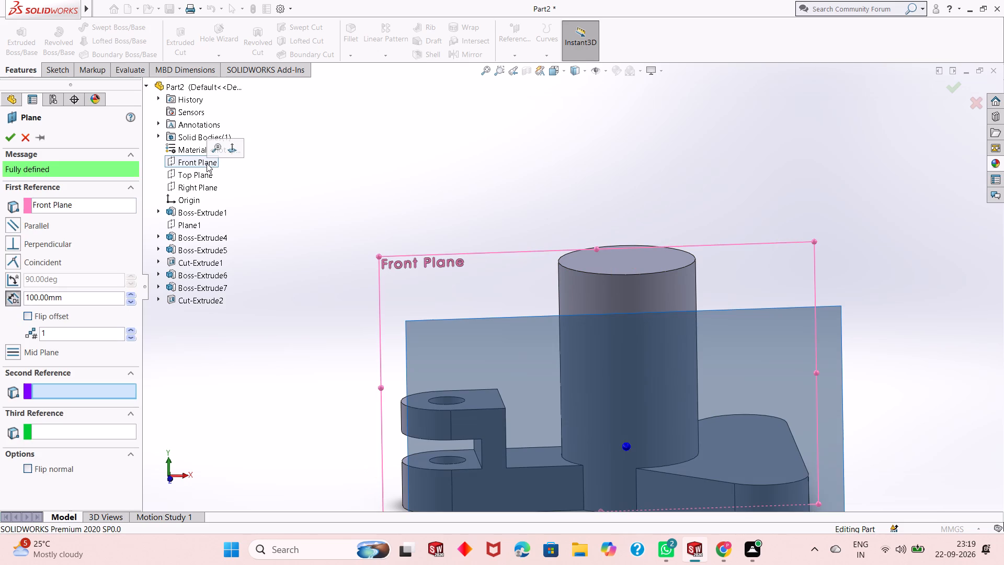
pyautogui.doubleClick(91, 300)
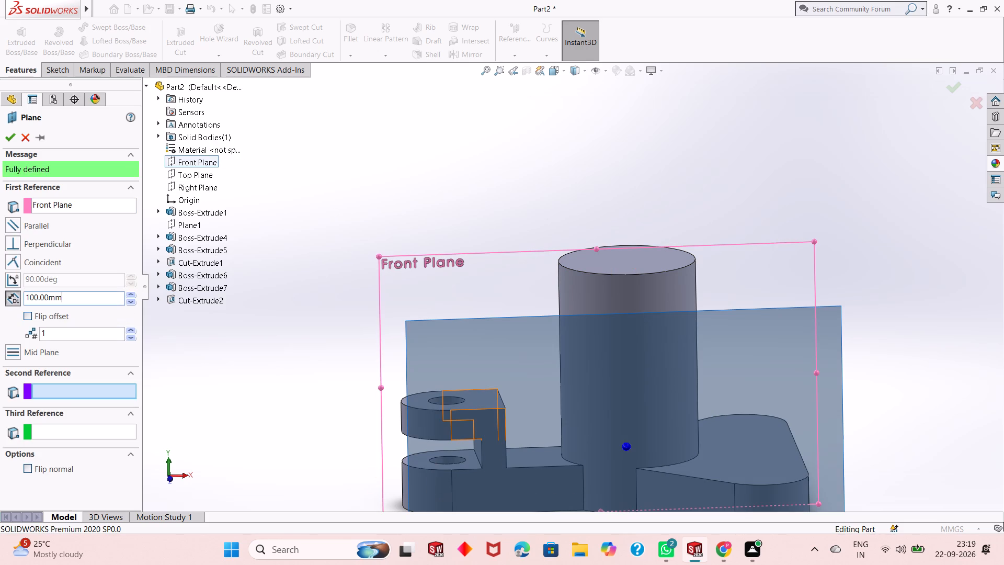
pyautogui.press('0')
pyautogui.press('Return')
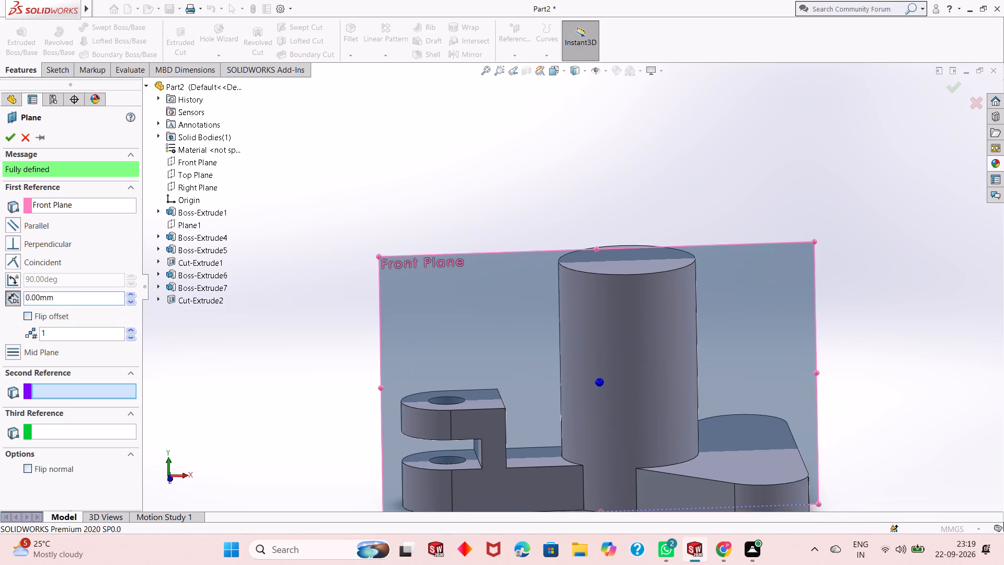
pyautogui.moveTo(427, 333); pyautogui.dragTo(446, 431, button='middle')
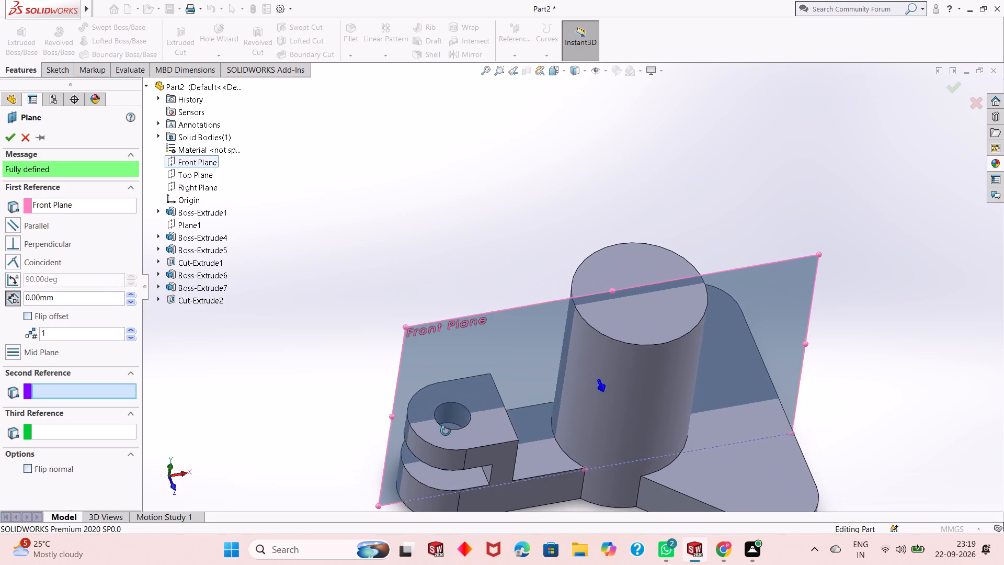
pyautogui.moveTo(446, 431); pyautogui.dragTo(435, 314, button='middle')
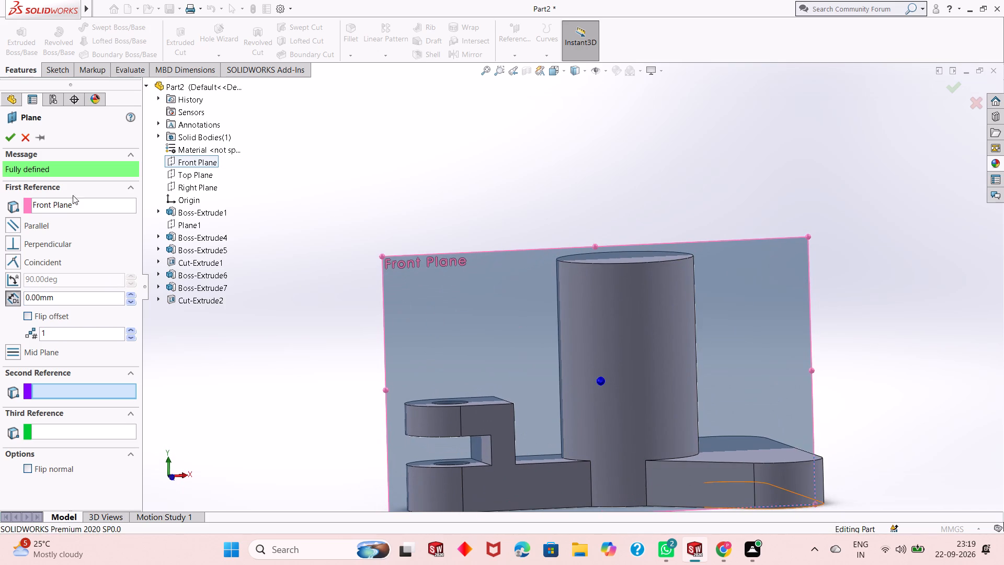
pyautogui.click(7, 140)
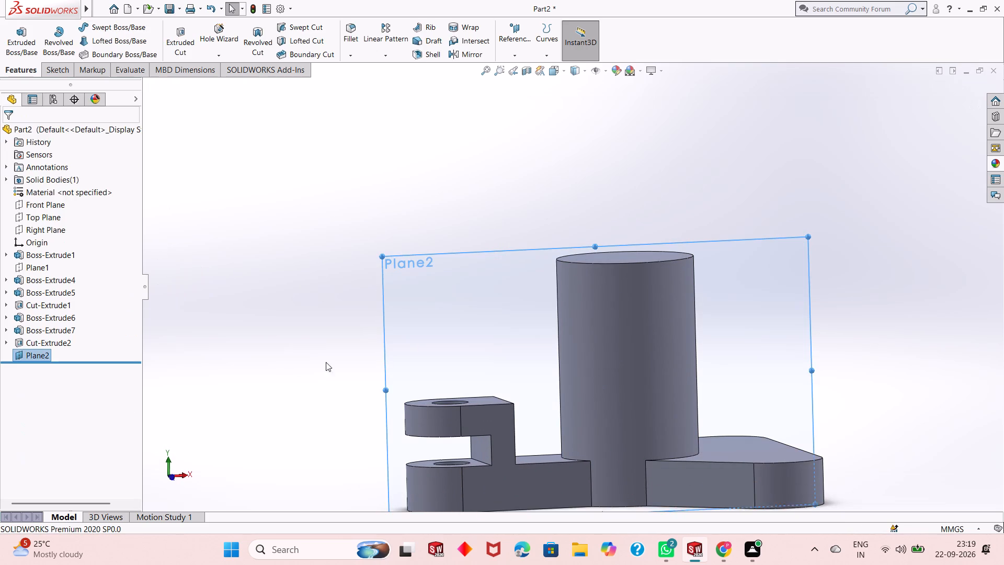
# Start a sketch on the new plane and draw a 1 mm horizontal line inward along the cylinder's top edge from its arm-side corner.
pyautogui.rightClick(437, 278)
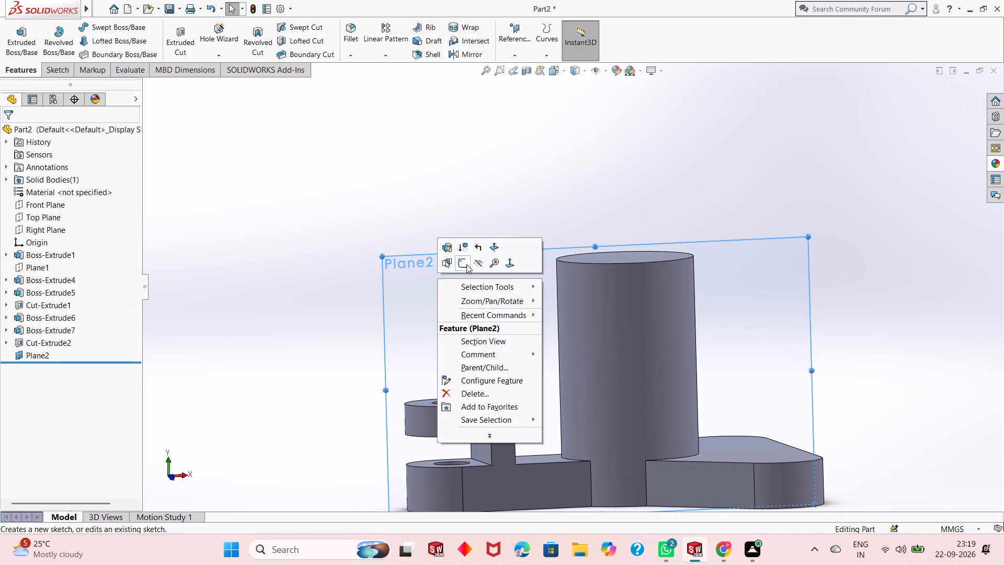
pyautogui.click(466, 264)
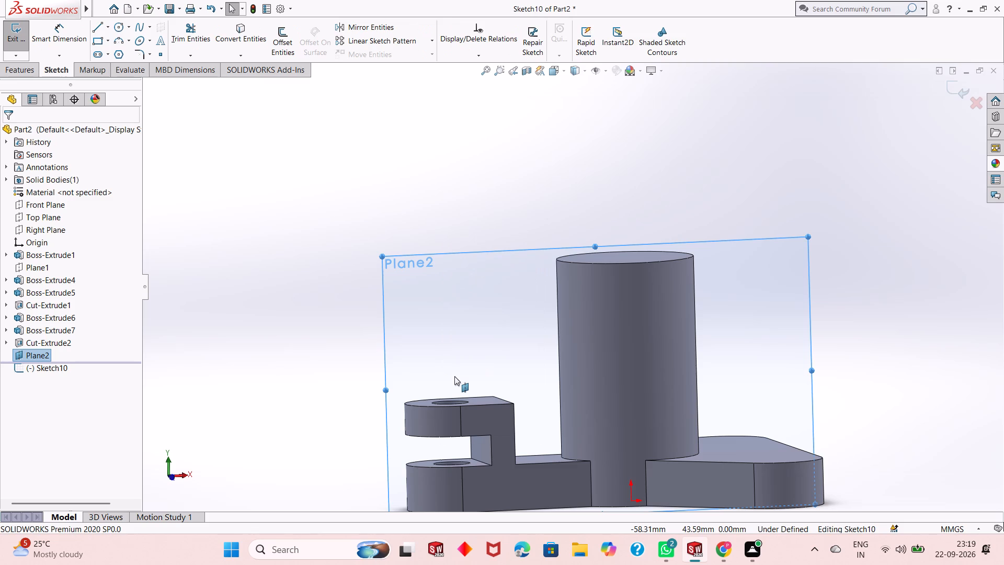
pyautogui.hotkey('ctrl', '8')
pyautogui.press('Escape')
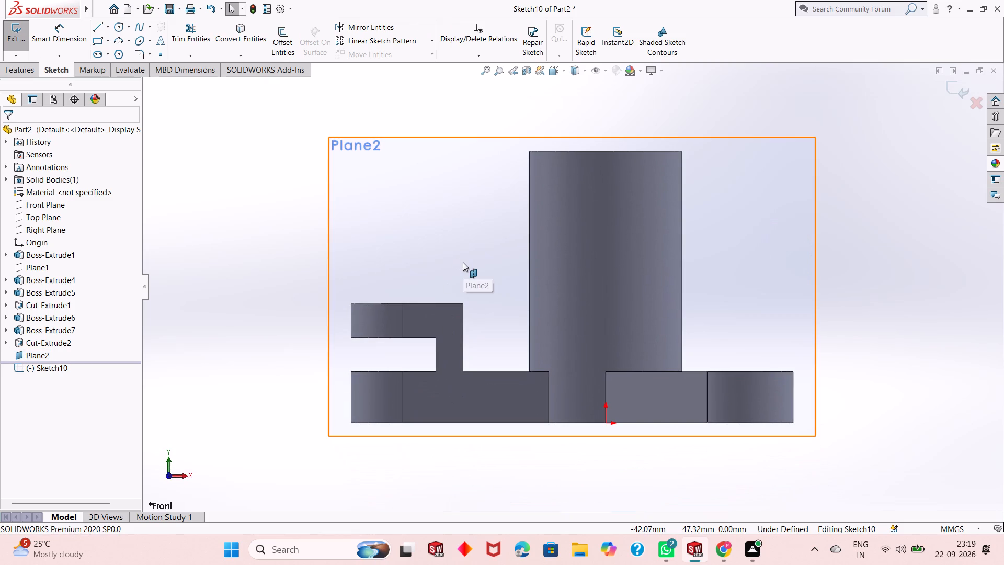
pyautogui.scroll(-1, 462, 258)
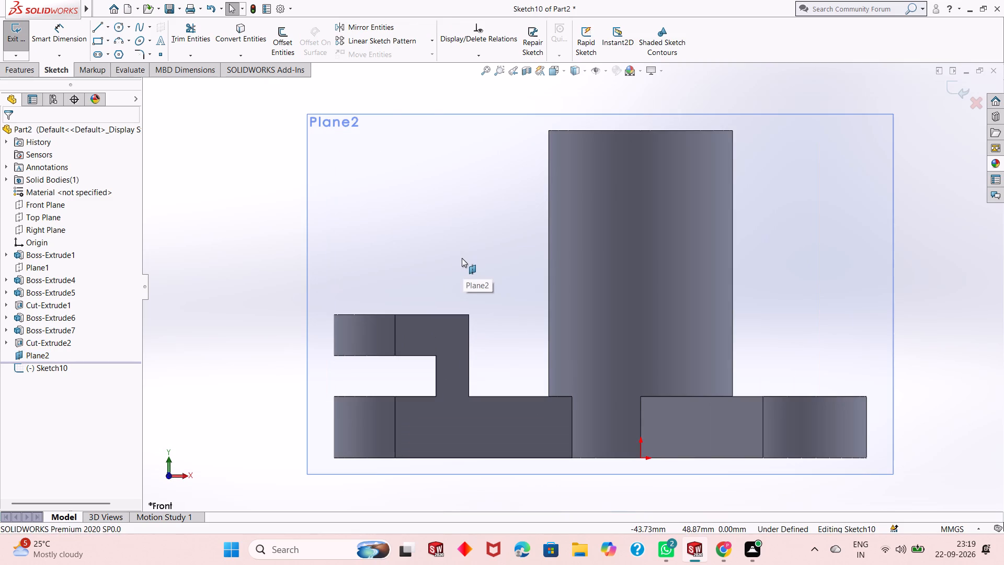
pyautogui.scroll(1, 461, 256)
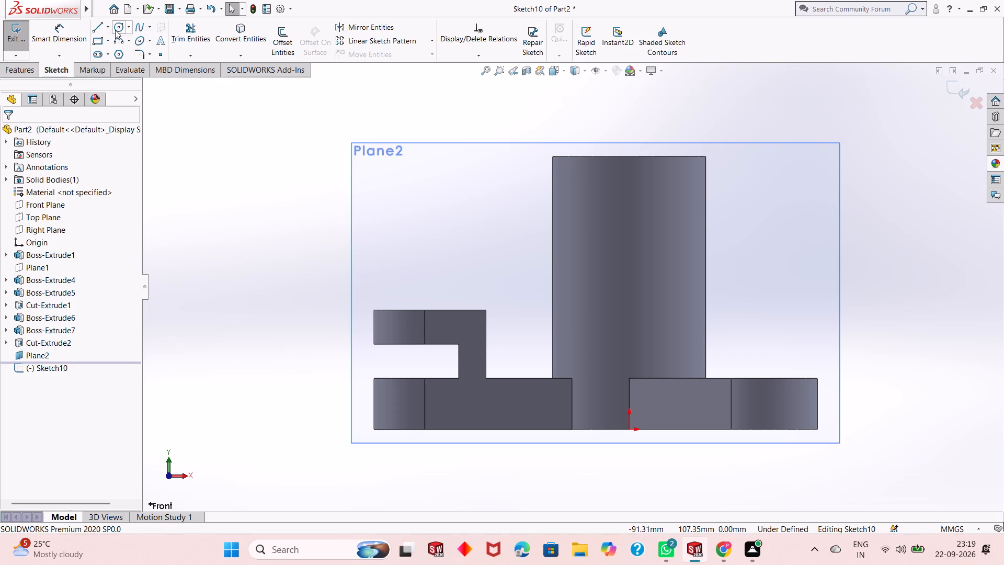
pyautogui.click(98, 26)
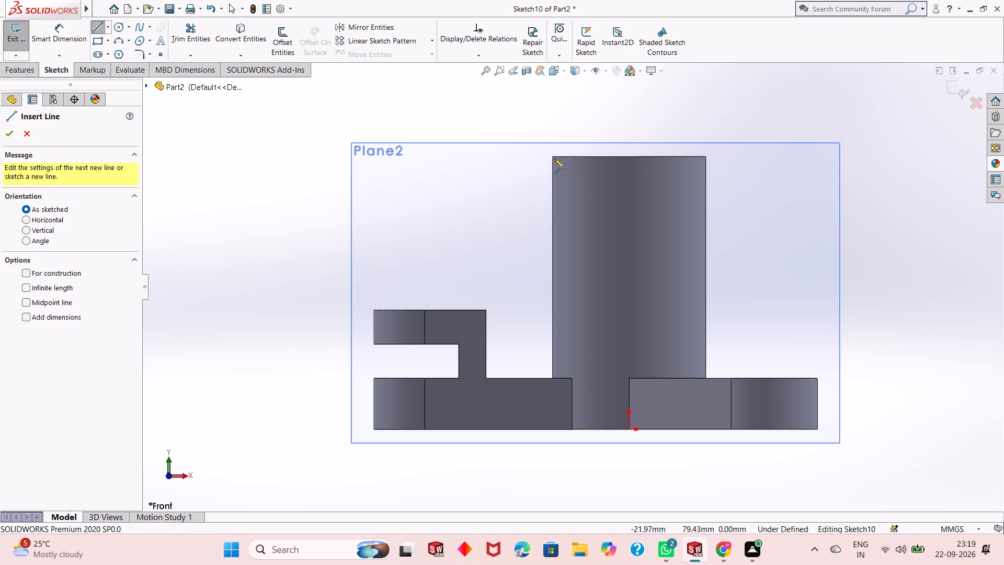
pyautogui.click(550, 156)
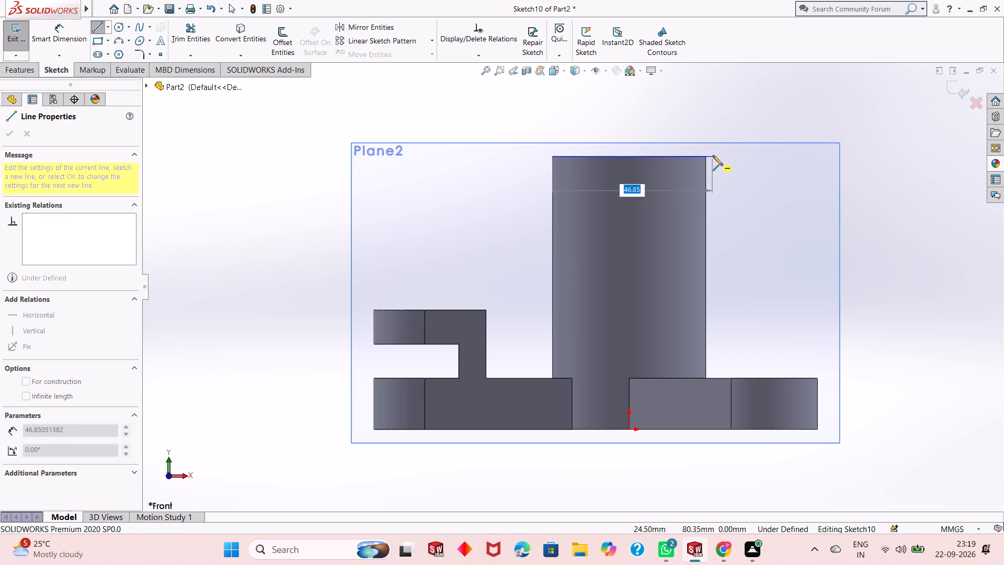
pyautogui.press('1')
pyautogui.press('Return')
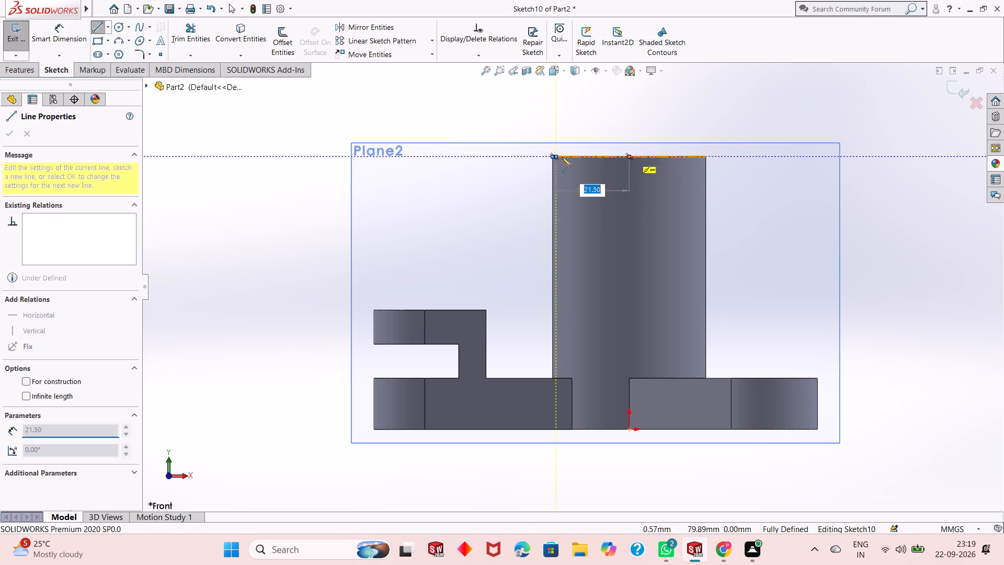
pyautogui.press('Escape')
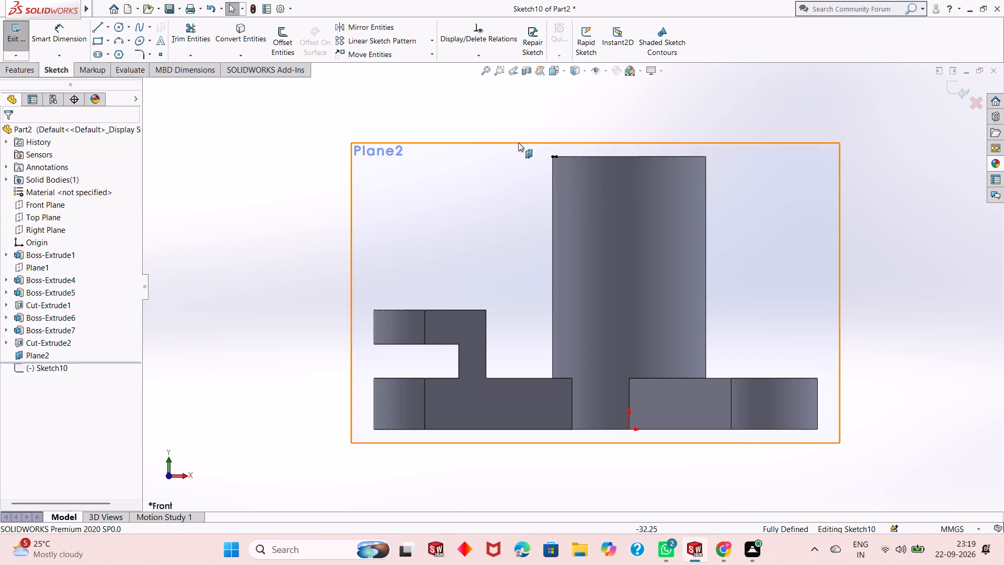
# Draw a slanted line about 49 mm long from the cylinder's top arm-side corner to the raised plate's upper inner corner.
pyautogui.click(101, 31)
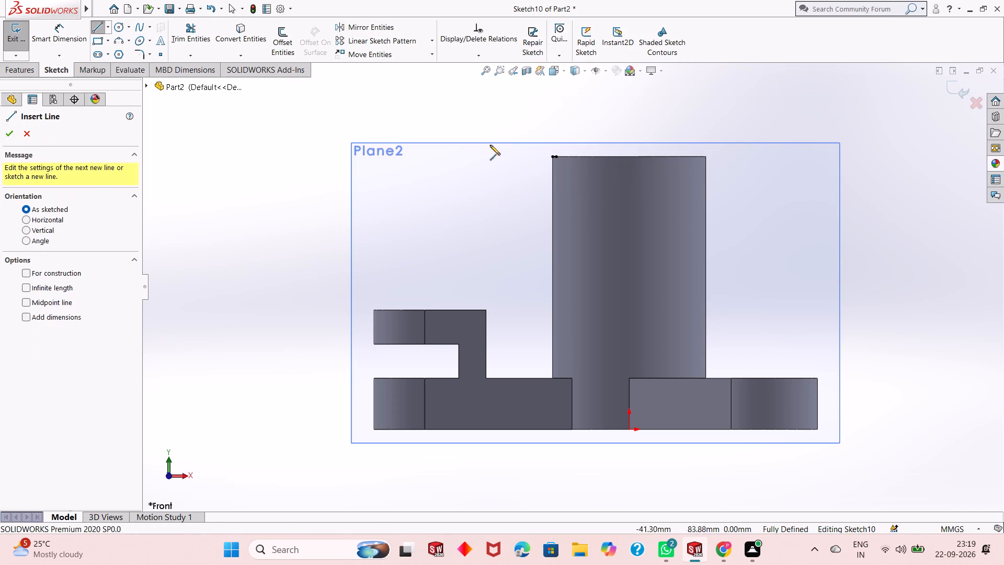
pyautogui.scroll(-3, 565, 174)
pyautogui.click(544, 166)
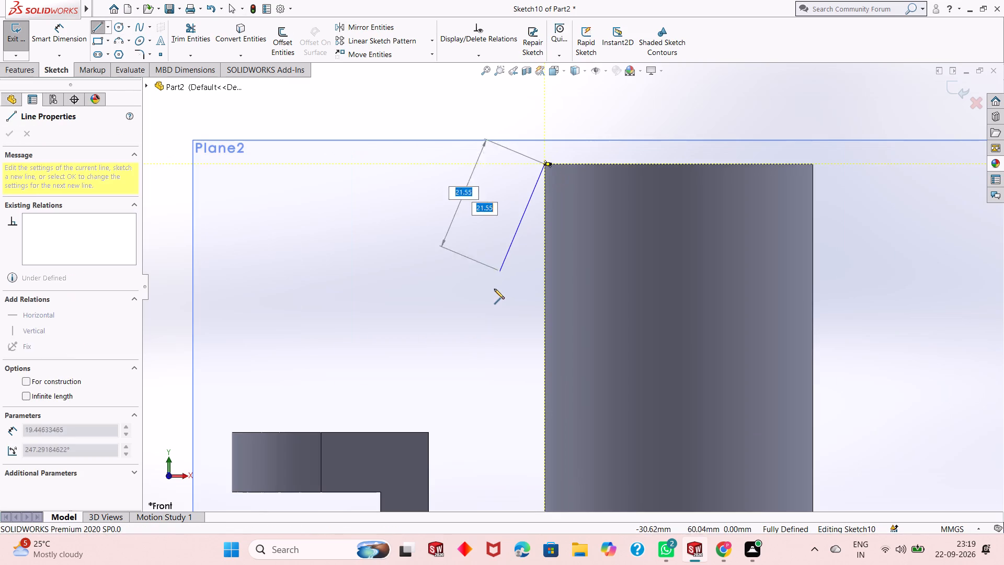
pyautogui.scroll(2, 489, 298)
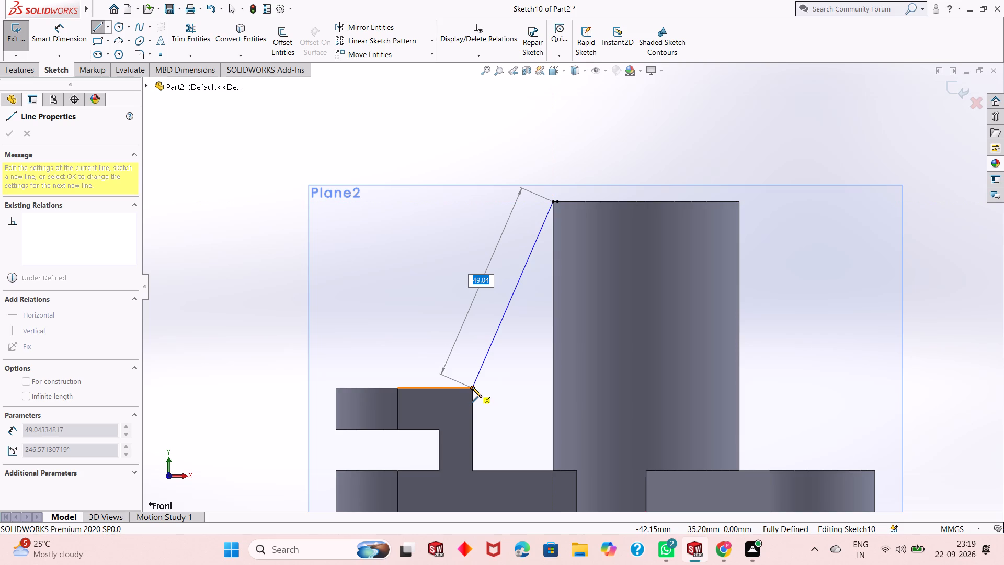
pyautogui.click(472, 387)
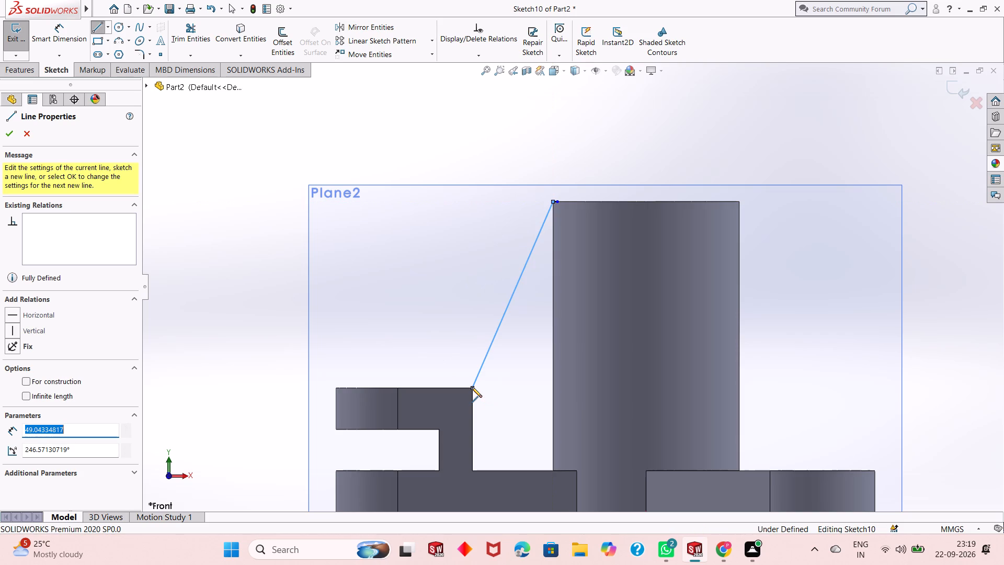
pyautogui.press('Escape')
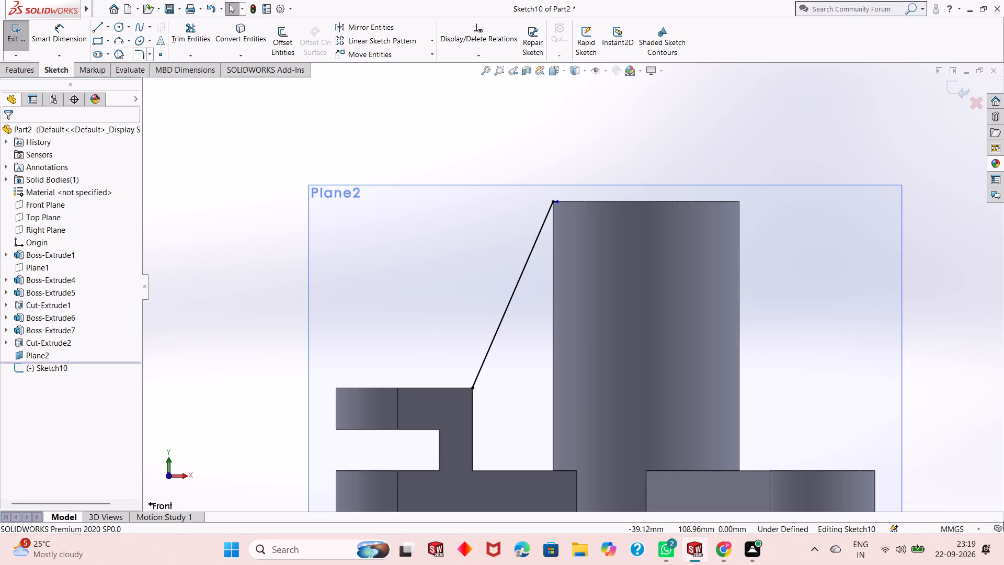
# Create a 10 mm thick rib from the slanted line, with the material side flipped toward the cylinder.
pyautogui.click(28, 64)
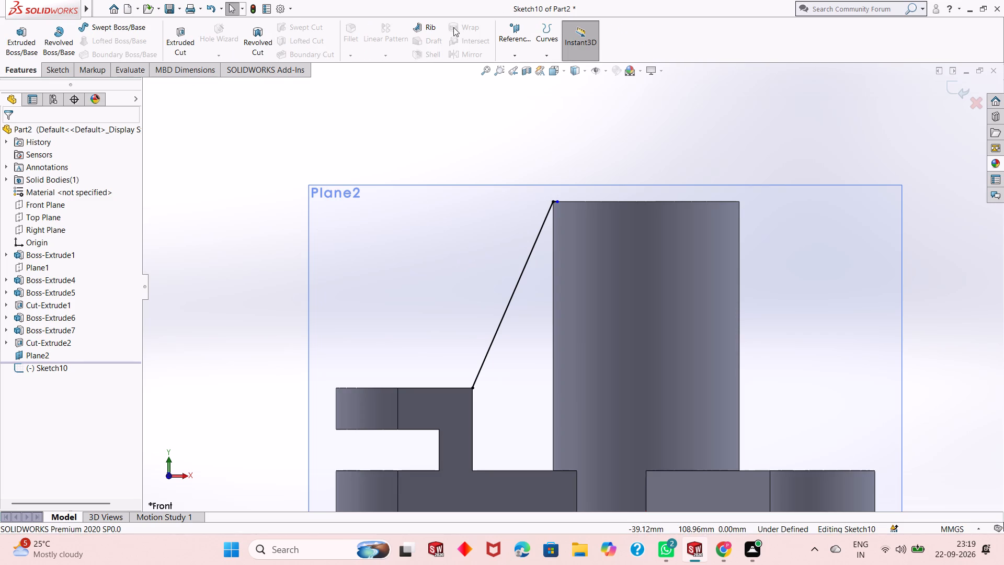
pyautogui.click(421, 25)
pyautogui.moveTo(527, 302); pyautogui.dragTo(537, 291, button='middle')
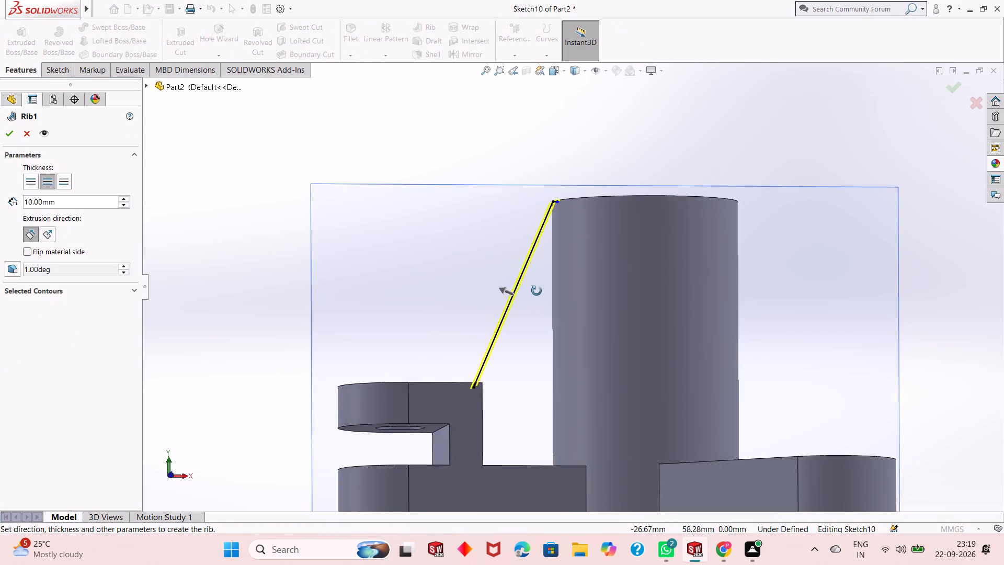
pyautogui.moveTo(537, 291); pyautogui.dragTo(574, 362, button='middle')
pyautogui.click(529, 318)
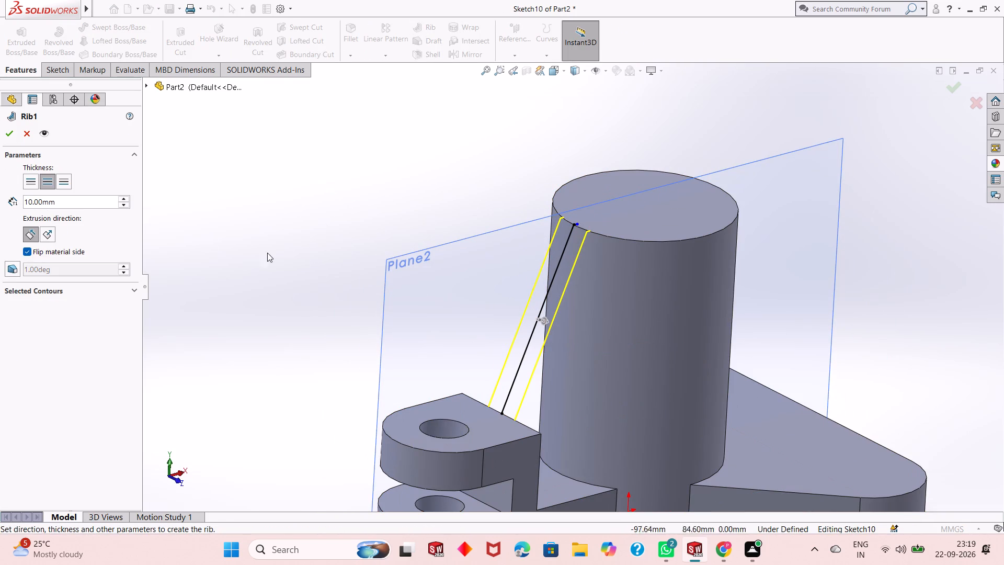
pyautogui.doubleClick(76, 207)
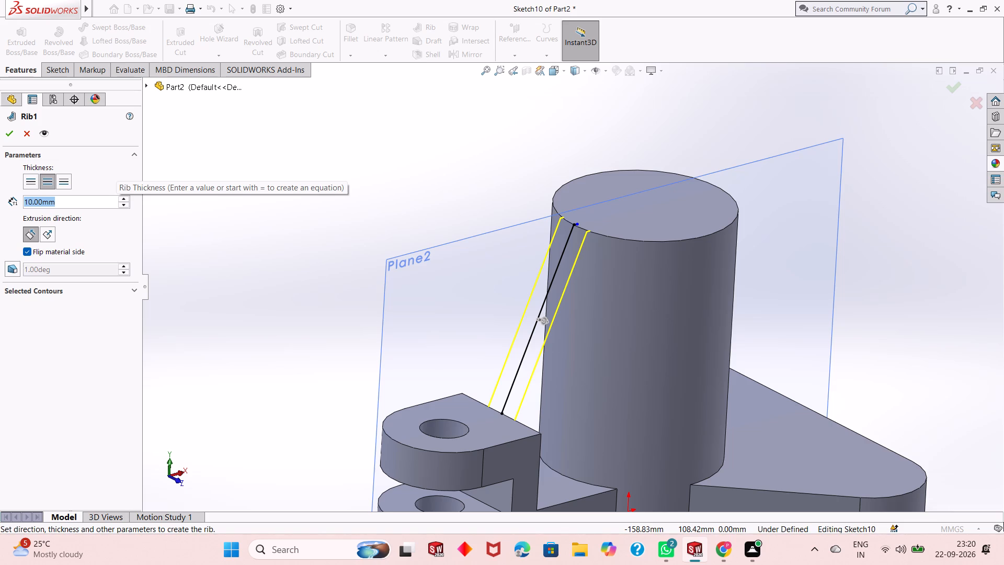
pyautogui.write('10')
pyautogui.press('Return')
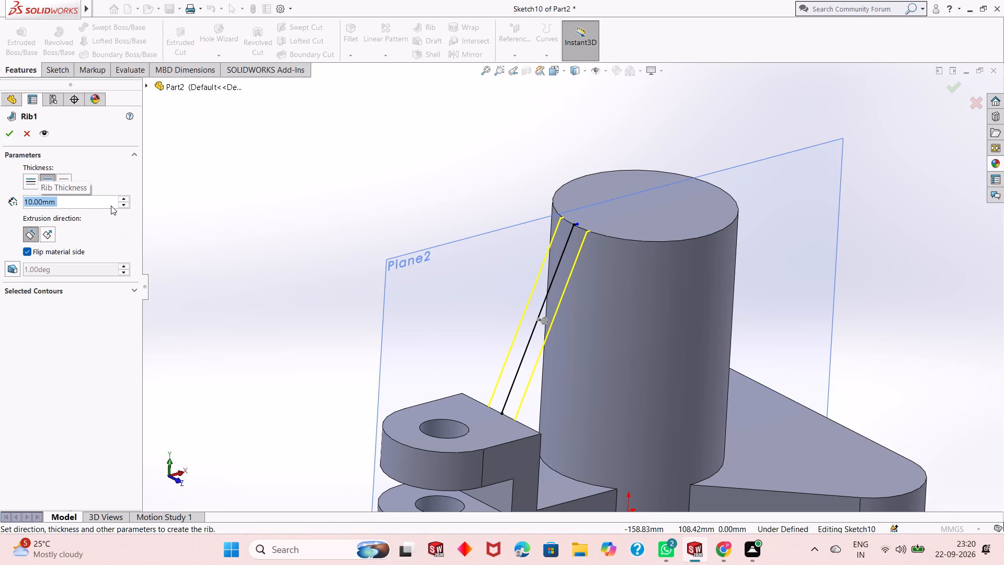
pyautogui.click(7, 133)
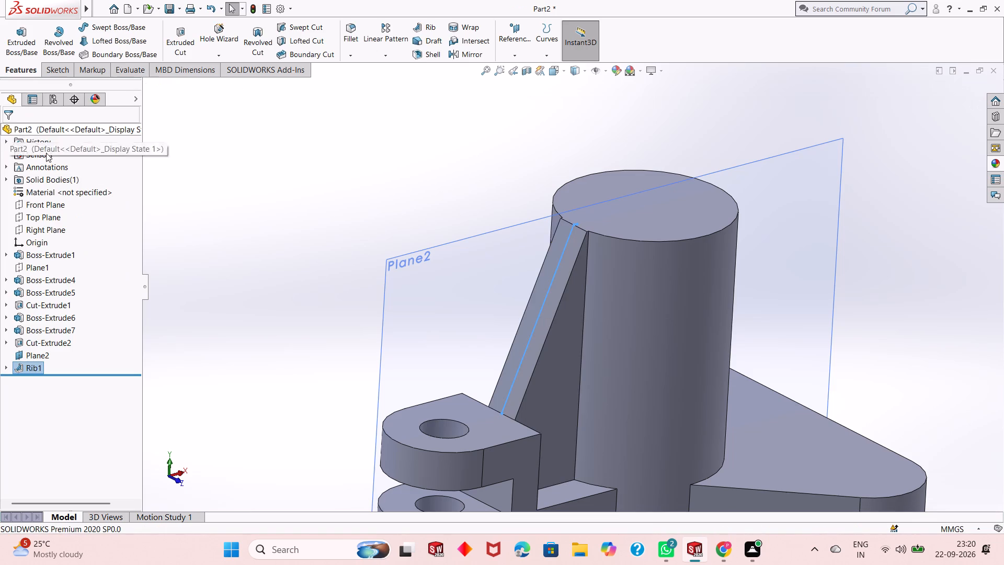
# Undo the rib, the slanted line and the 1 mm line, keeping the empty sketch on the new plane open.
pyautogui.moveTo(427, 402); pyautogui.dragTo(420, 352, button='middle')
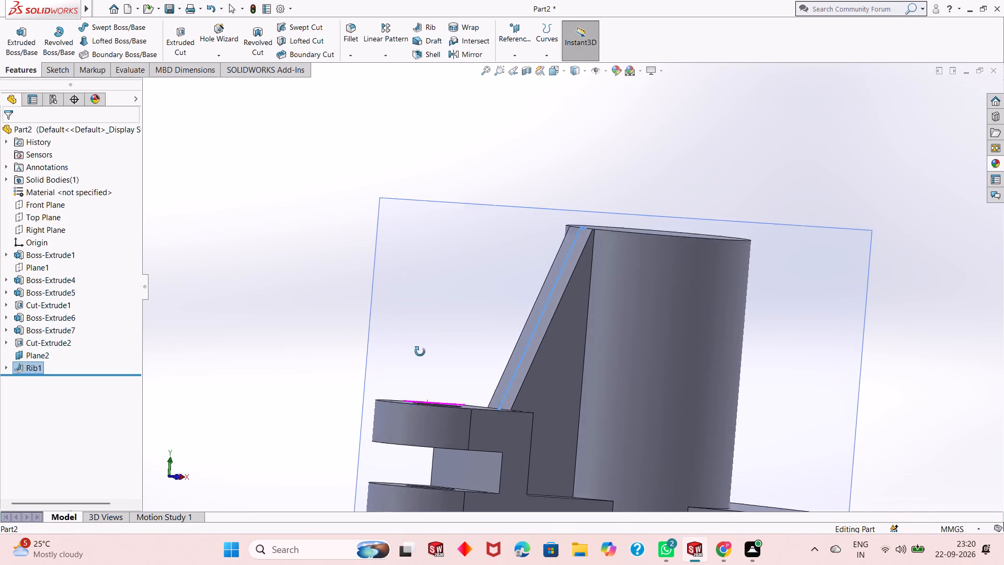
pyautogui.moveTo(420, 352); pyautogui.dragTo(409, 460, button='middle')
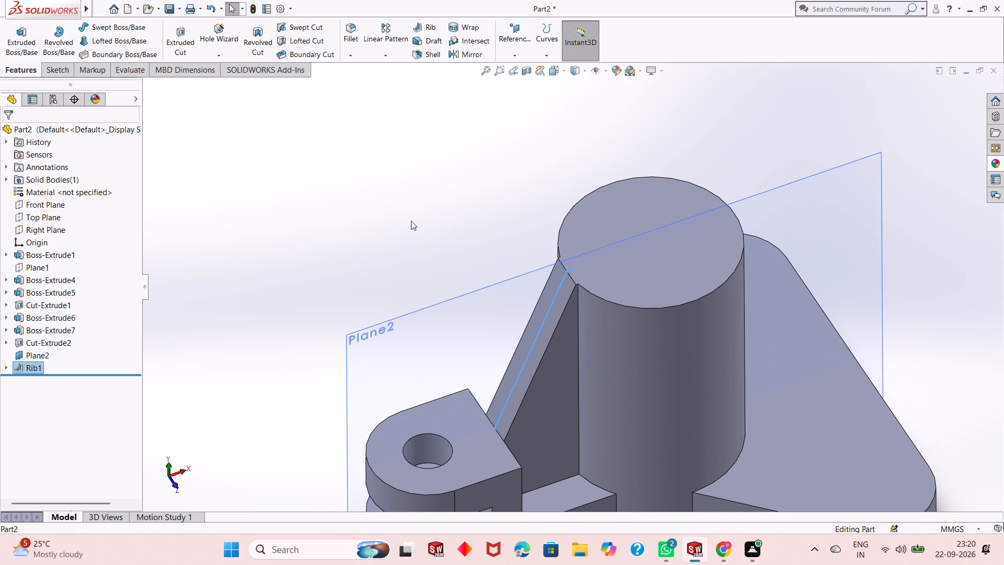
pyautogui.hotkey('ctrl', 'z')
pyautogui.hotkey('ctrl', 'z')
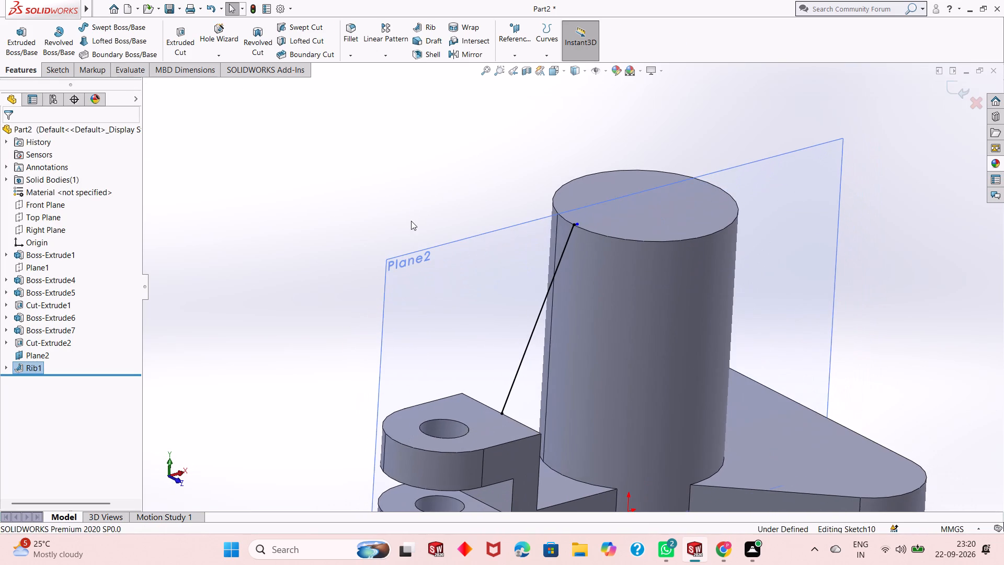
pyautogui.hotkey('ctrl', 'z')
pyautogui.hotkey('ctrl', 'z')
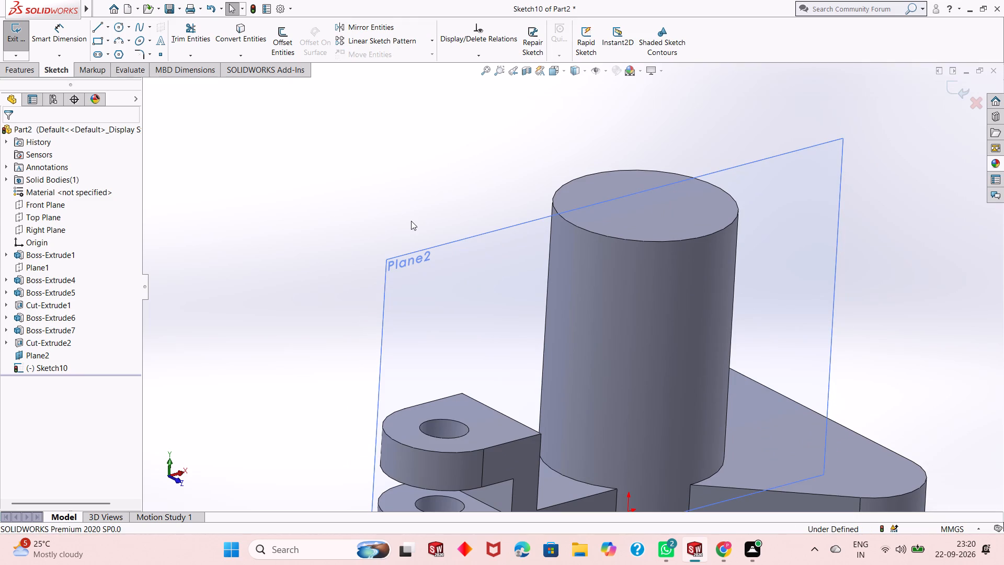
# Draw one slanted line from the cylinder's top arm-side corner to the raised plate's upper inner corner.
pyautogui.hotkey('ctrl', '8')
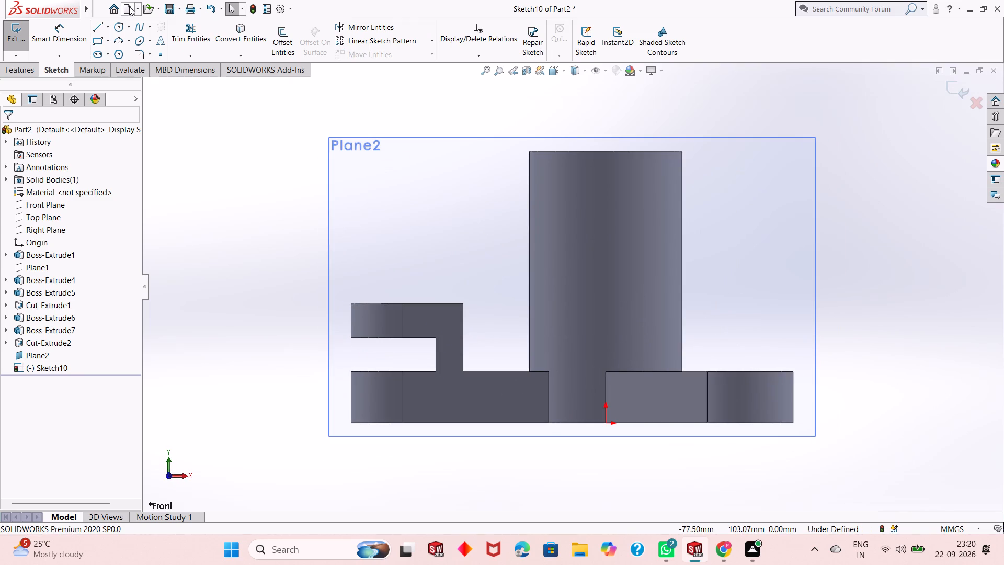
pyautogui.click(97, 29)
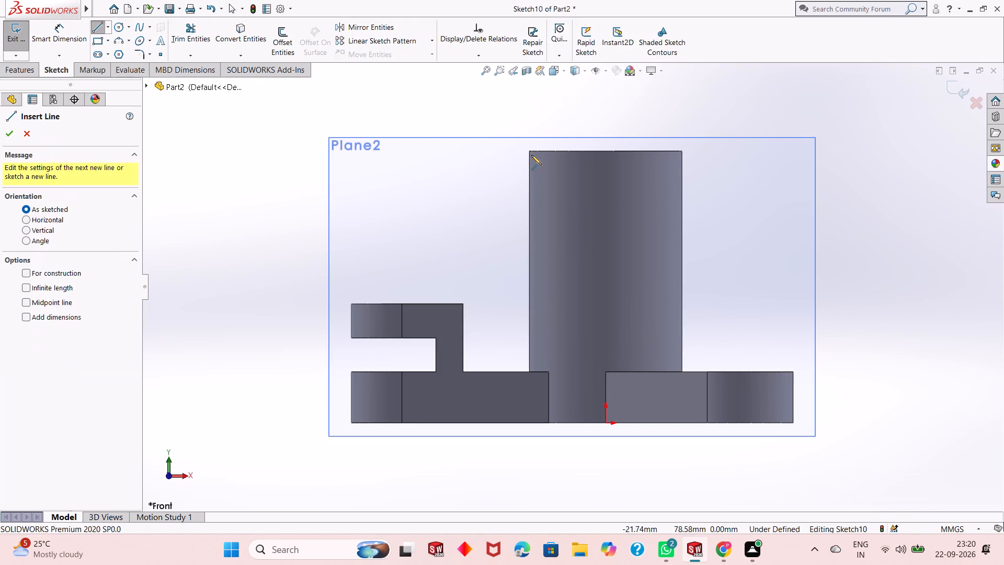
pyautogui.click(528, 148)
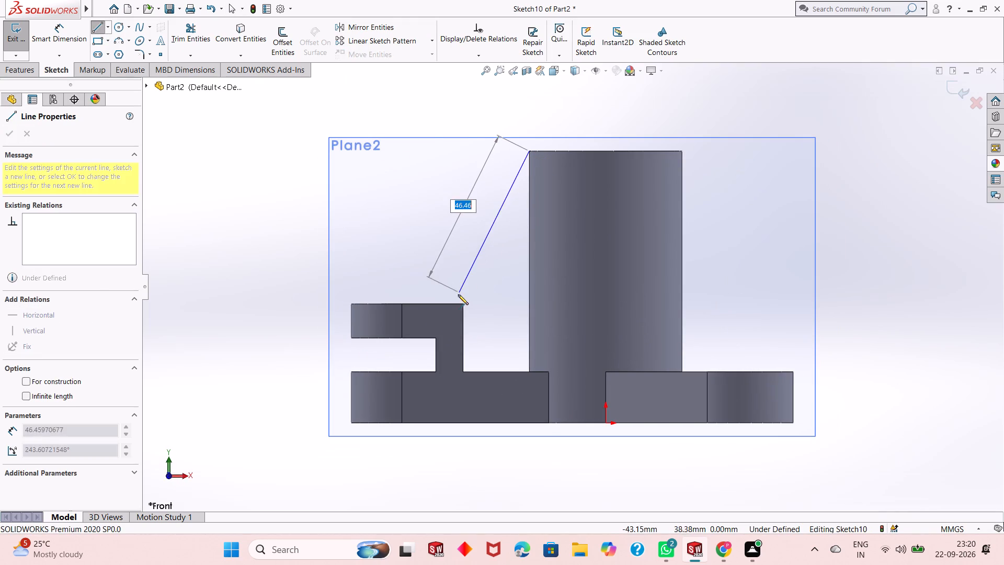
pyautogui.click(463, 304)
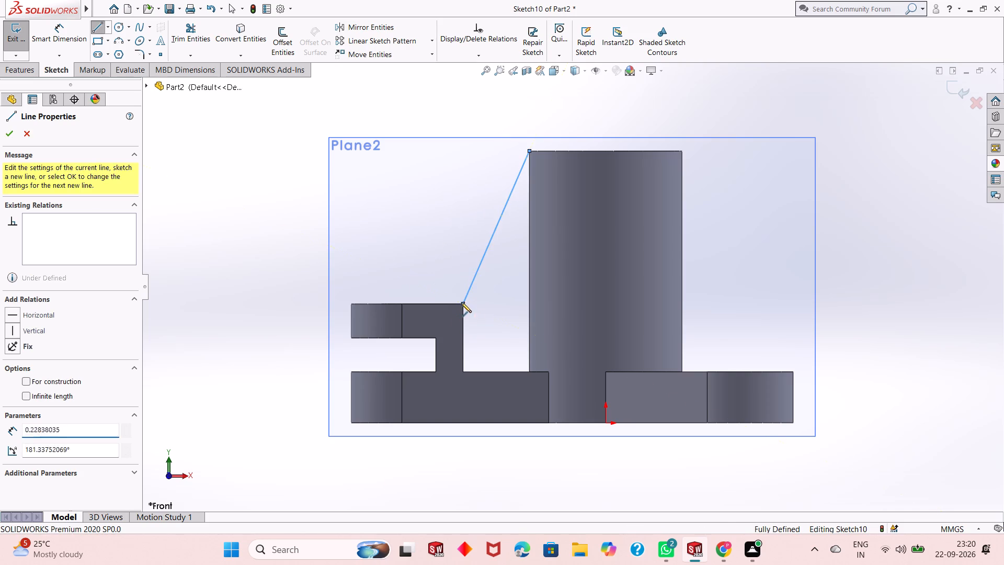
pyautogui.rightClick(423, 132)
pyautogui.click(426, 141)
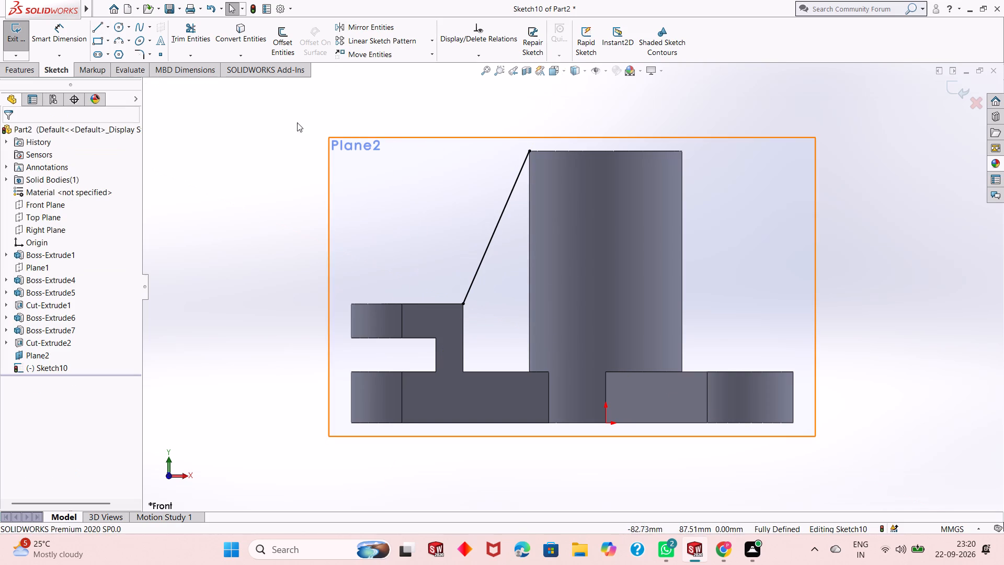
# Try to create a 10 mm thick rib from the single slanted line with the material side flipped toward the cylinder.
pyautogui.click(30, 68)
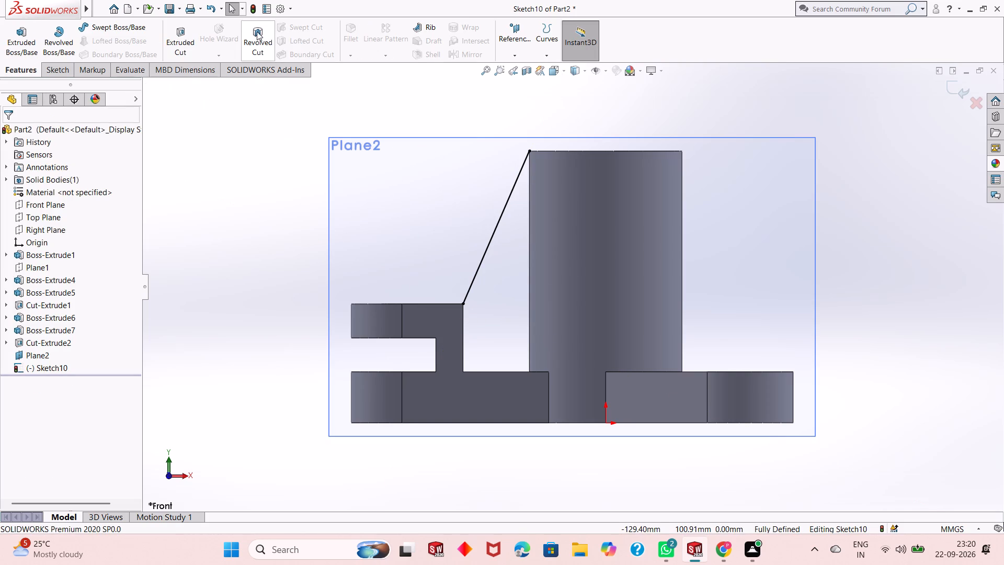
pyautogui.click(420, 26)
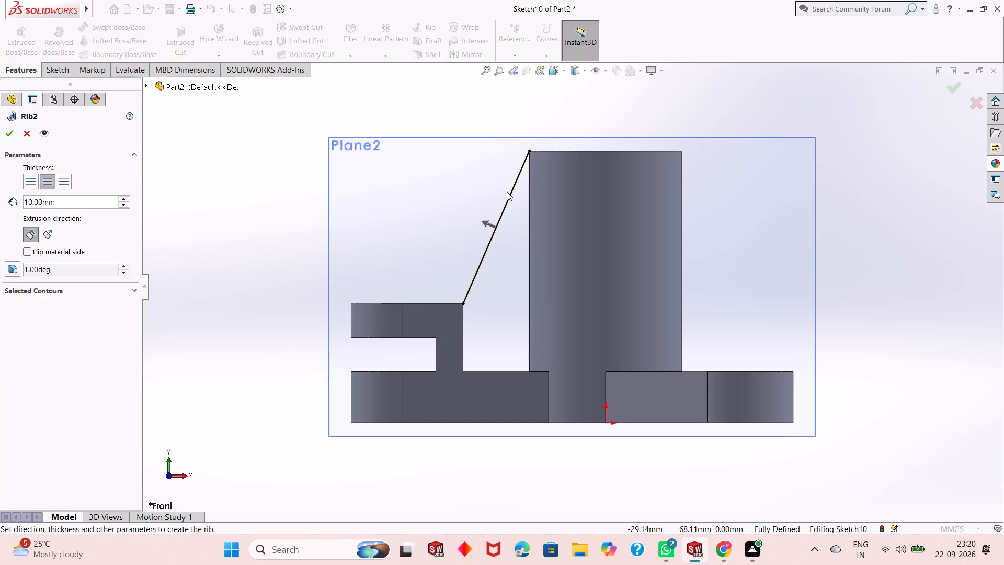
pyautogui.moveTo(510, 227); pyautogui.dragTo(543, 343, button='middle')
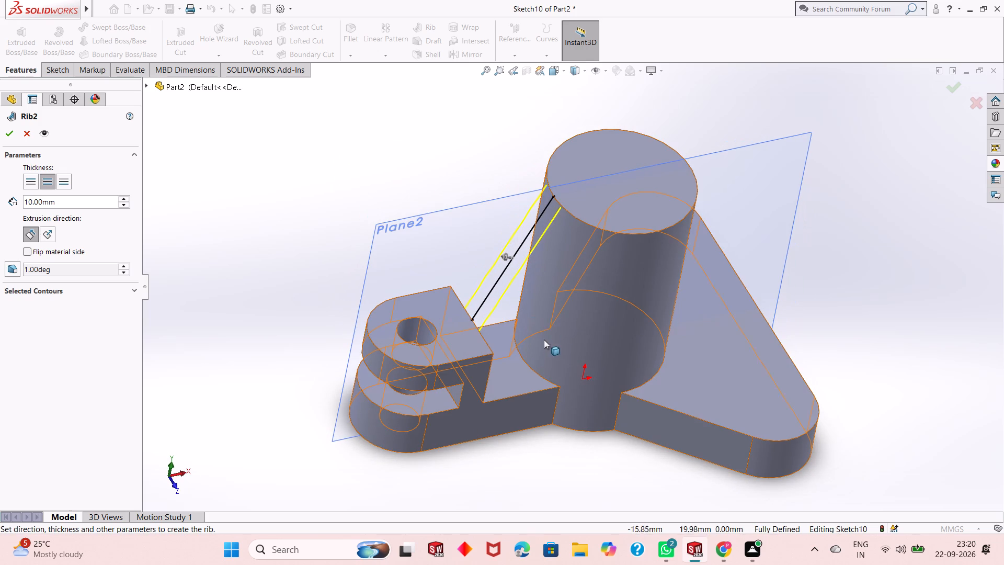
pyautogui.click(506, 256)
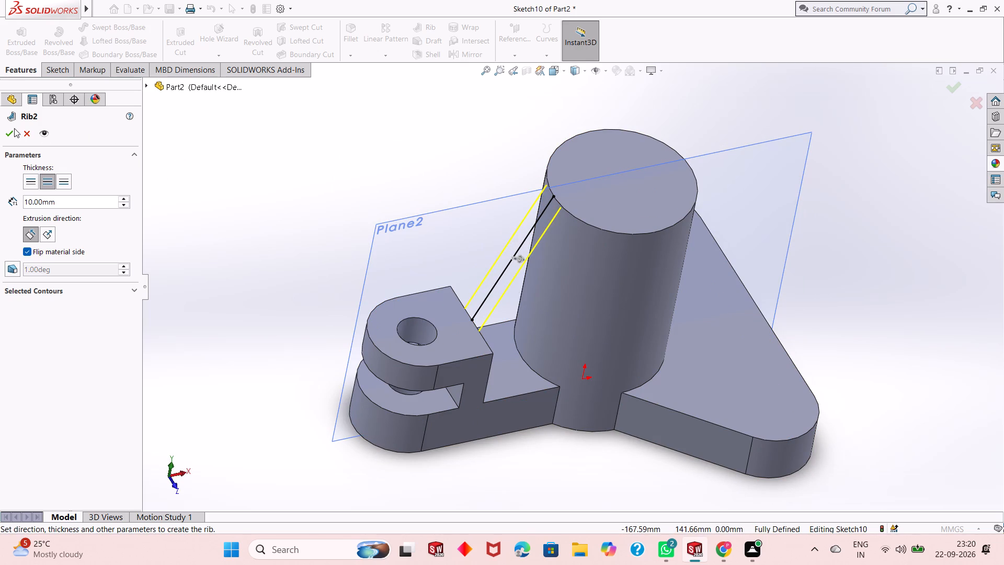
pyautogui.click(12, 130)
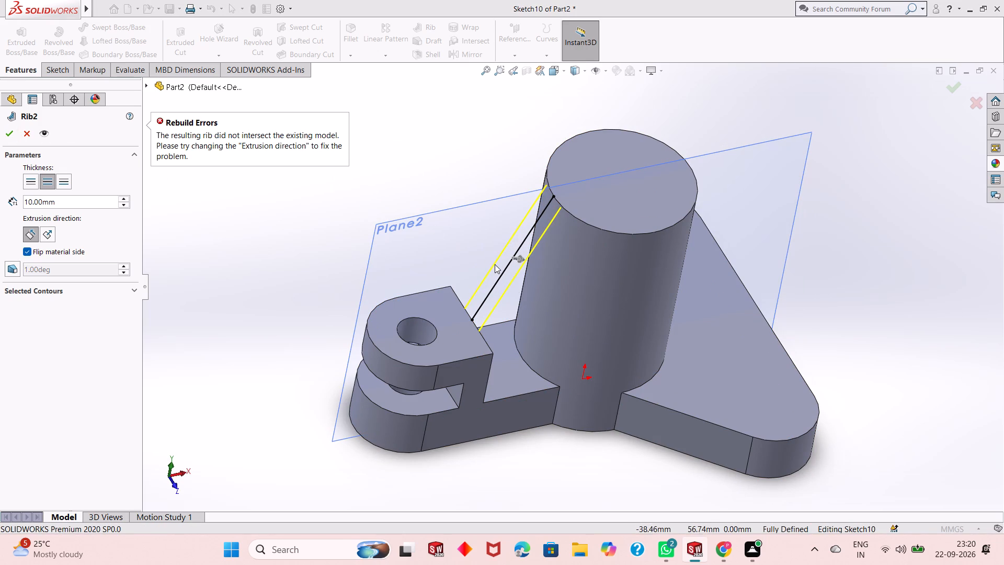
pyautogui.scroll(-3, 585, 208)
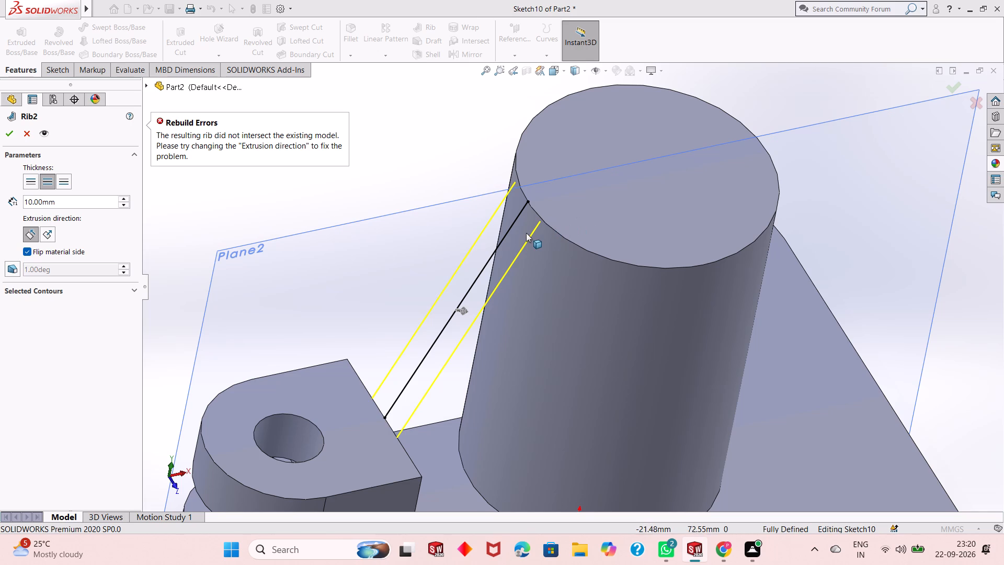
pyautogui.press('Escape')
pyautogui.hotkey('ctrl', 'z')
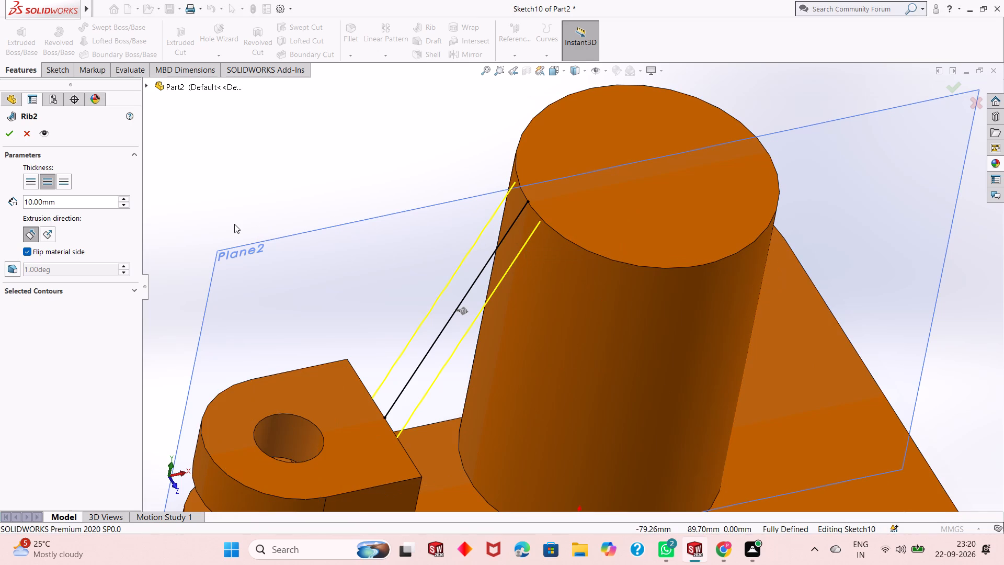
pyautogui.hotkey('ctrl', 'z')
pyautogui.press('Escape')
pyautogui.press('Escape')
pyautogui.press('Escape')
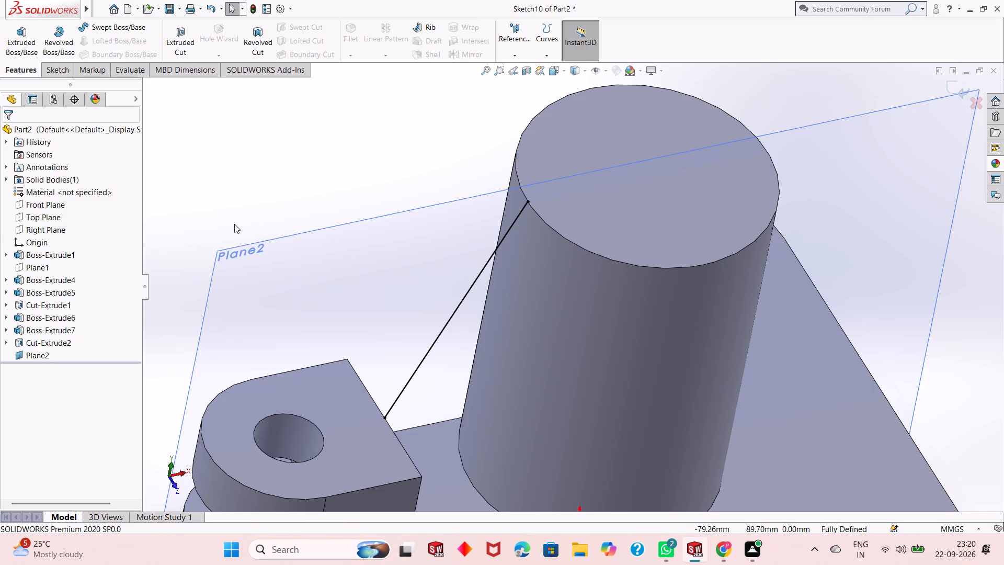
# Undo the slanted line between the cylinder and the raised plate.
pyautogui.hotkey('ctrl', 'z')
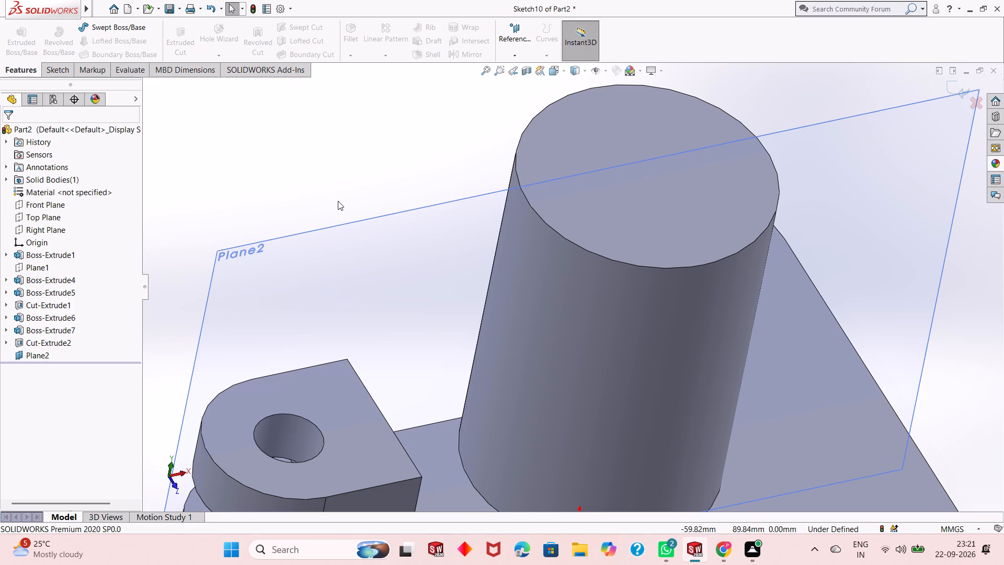
# Draw a 1 mm horizontal line inward along the cylinder's top edge from its arm-side corner.
pyautogui.hotkey('ctrl', '8')
pyautogui.press('l')
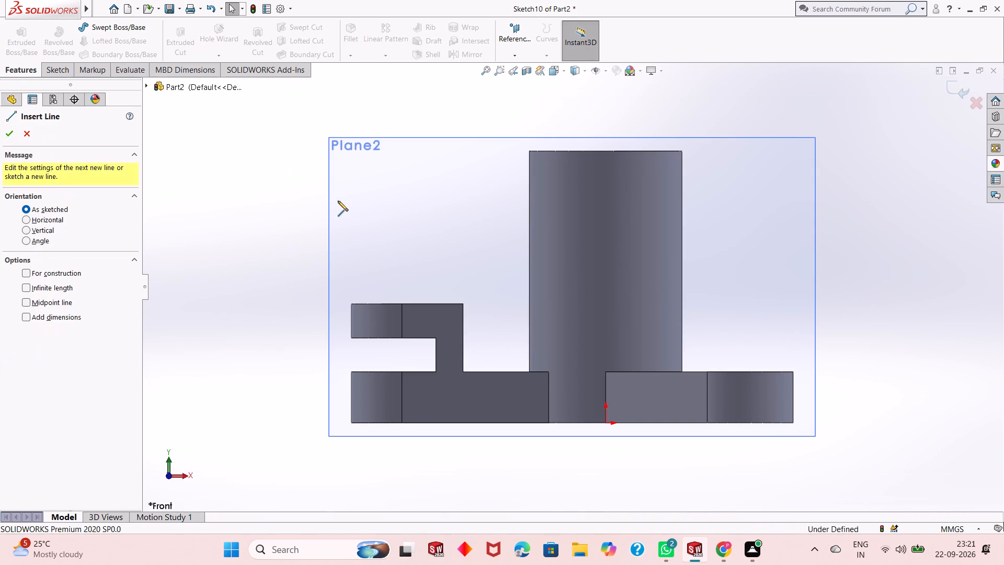
pyautogui.click(530, 150)
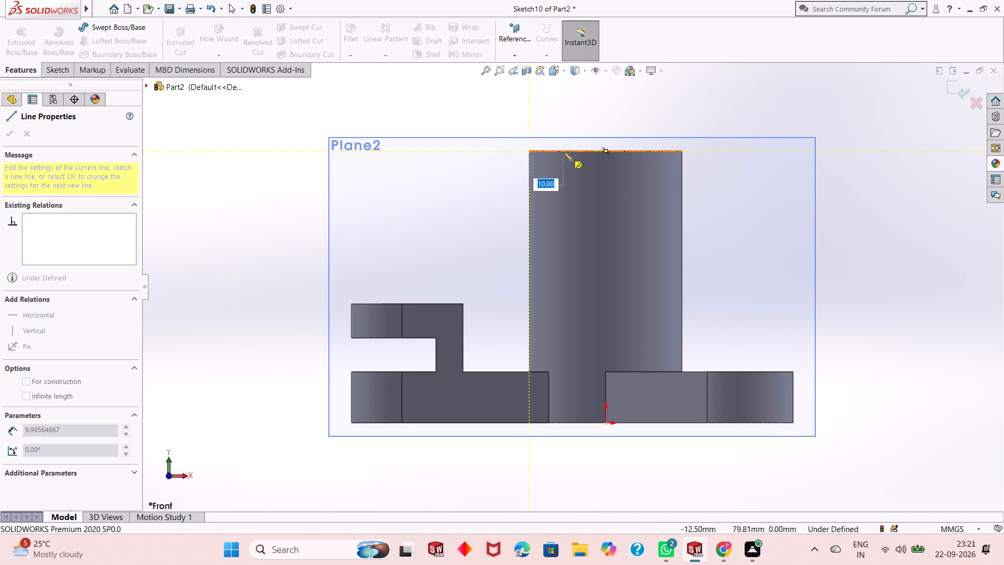
pyautogui.press('1')
pyautogui.press('Return')
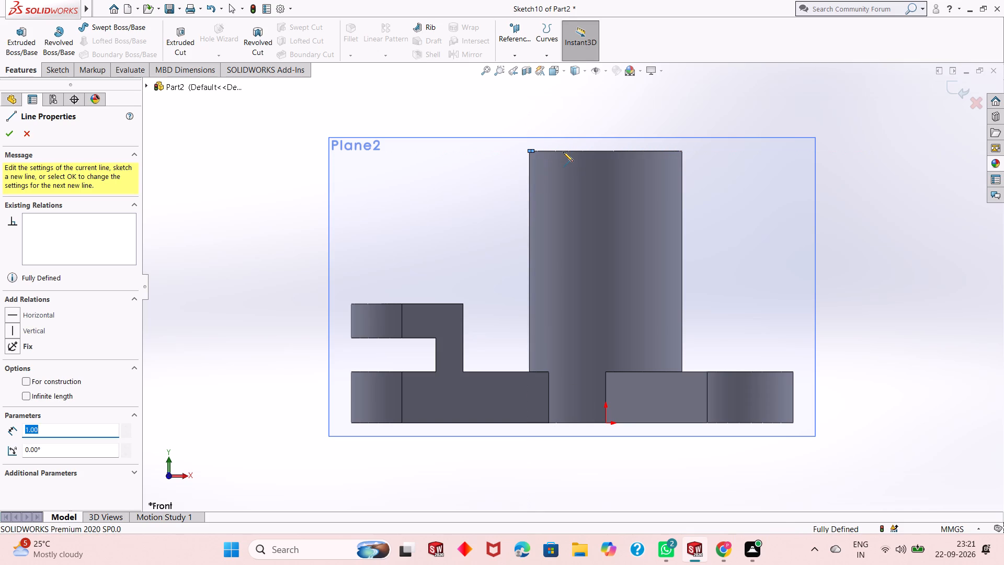
pyautogui.rightClick(560, 128)
pyautogui.click(568, 134)
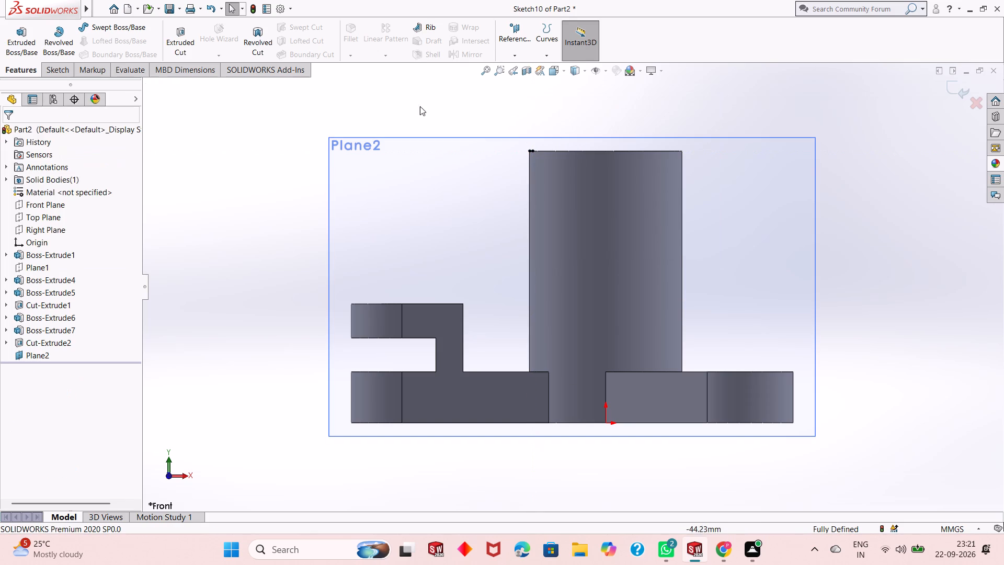
# Draw a slanted line about 49 mm long from the cylinder's top arm-side corner to the raised plate's upper inner corner.
pyautogui.click(50, 74)
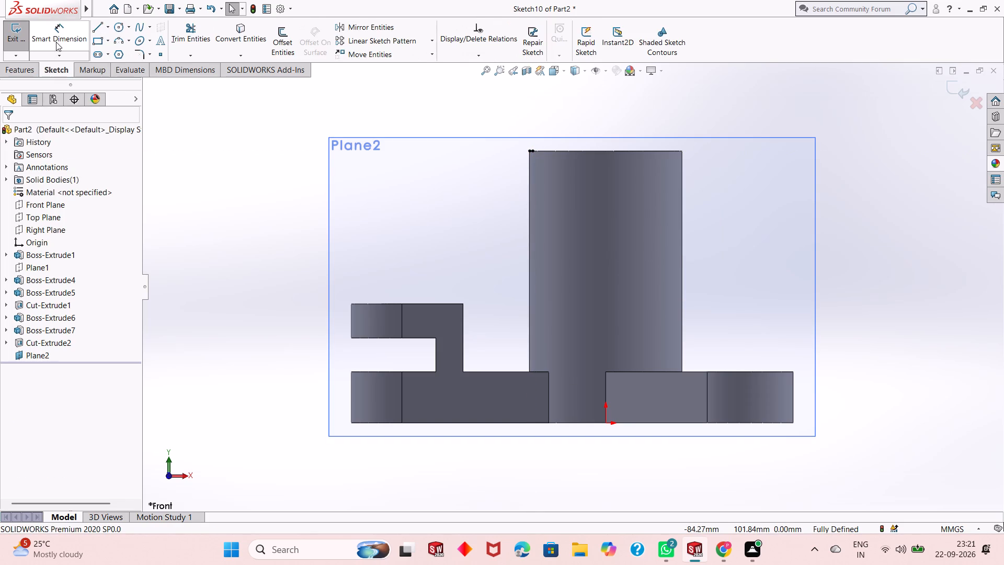
pyautogui.click(92, 24)
pyautogui.scroll(-3, 526, 168)
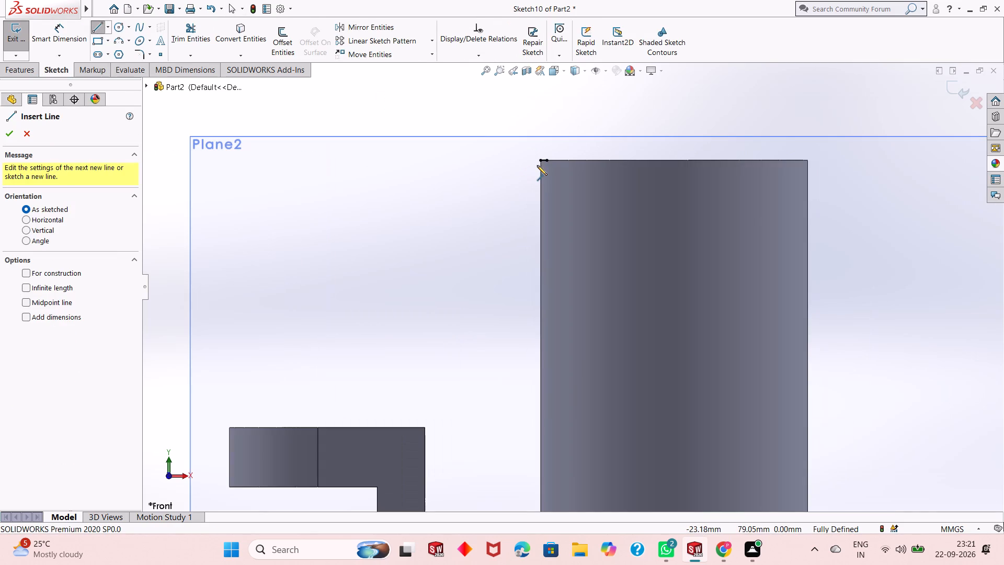
pyautogui.click(539, 162)
pyautogui.scroll(3, 499, 313)
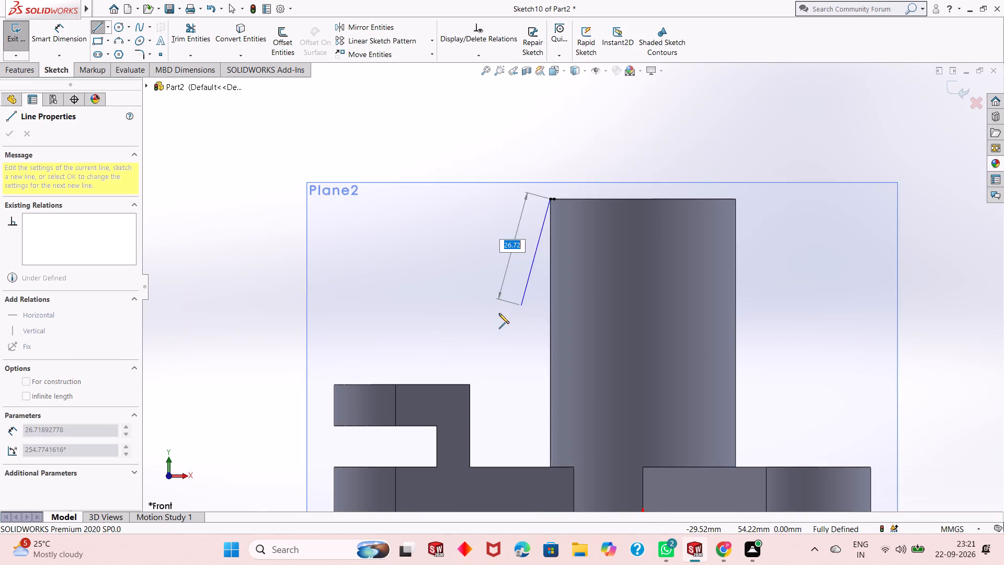
pyautogui.scroll(2, 499, 313)
pyautogui.click(514, 343)
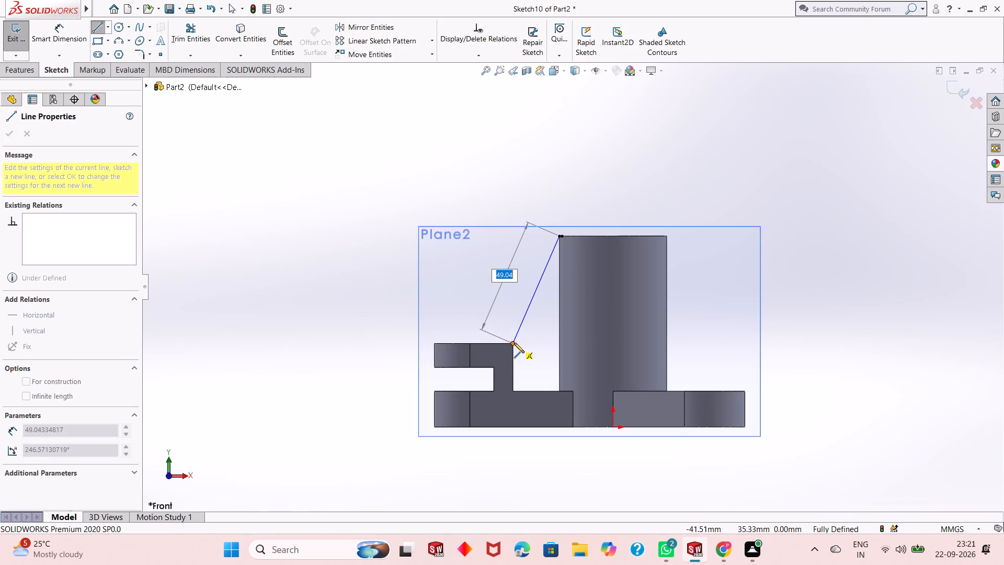
pyautogui.rightClick(514, 343)
pyautogui.click(534, 348)
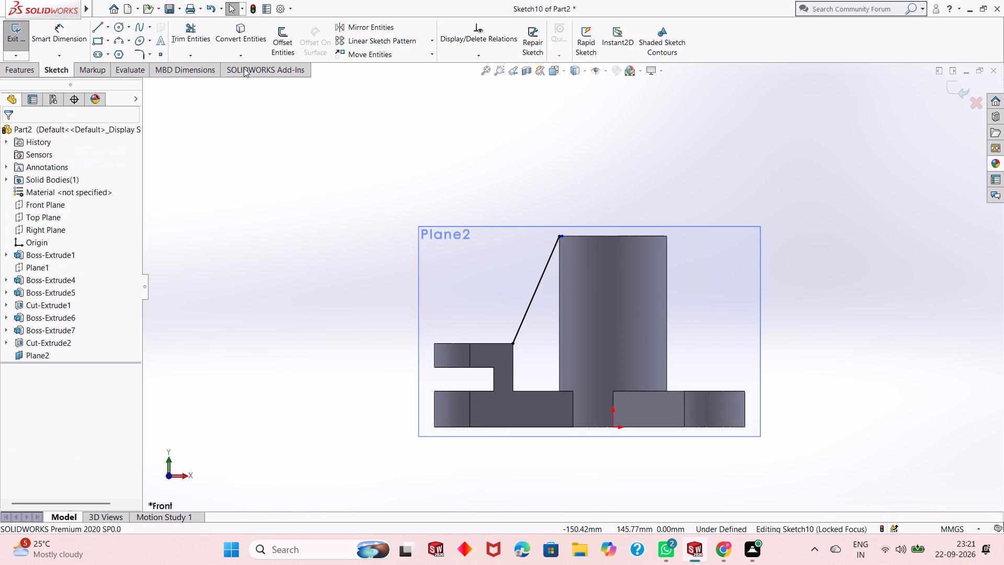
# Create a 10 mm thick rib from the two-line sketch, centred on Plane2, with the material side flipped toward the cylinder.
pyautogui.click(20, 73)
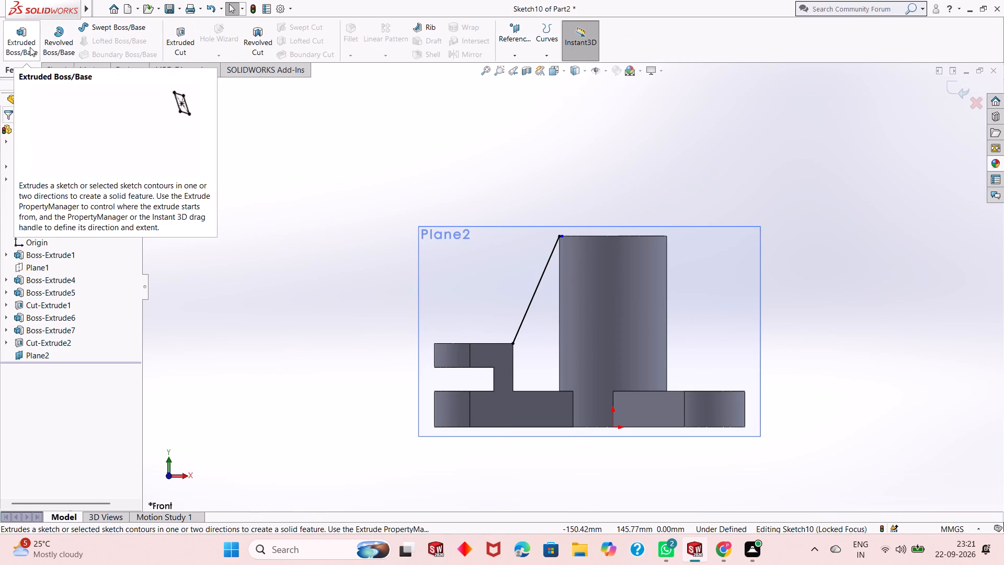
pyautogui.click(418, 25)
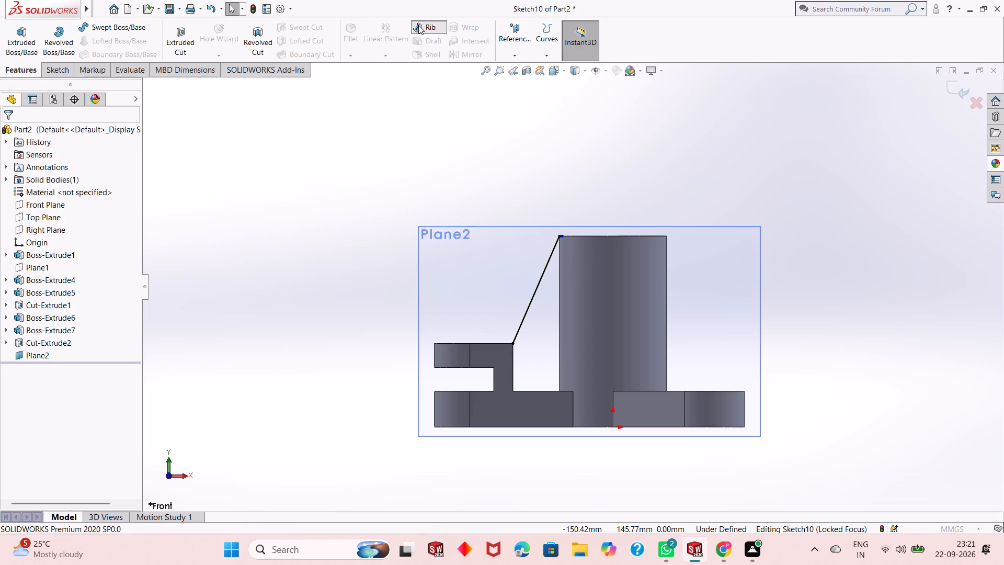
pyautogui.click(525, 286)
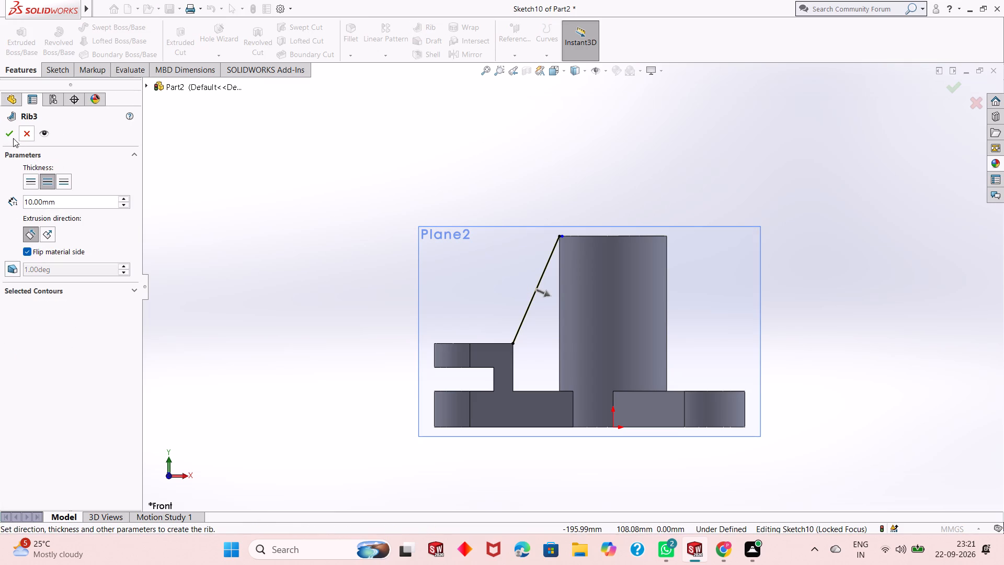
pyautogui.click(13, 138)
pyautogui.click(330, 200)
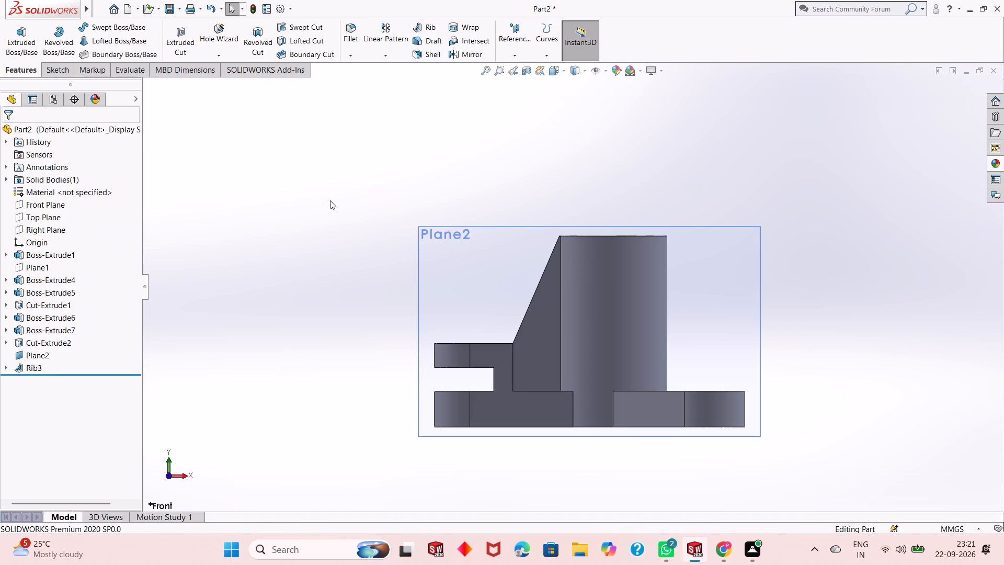
# Examine how the rib meets the cylinder's top edge and the raised plate from several angles.
pyautogui.scroll(2, 586, 302)
pyautogui.scroll(-3, 697, 313)
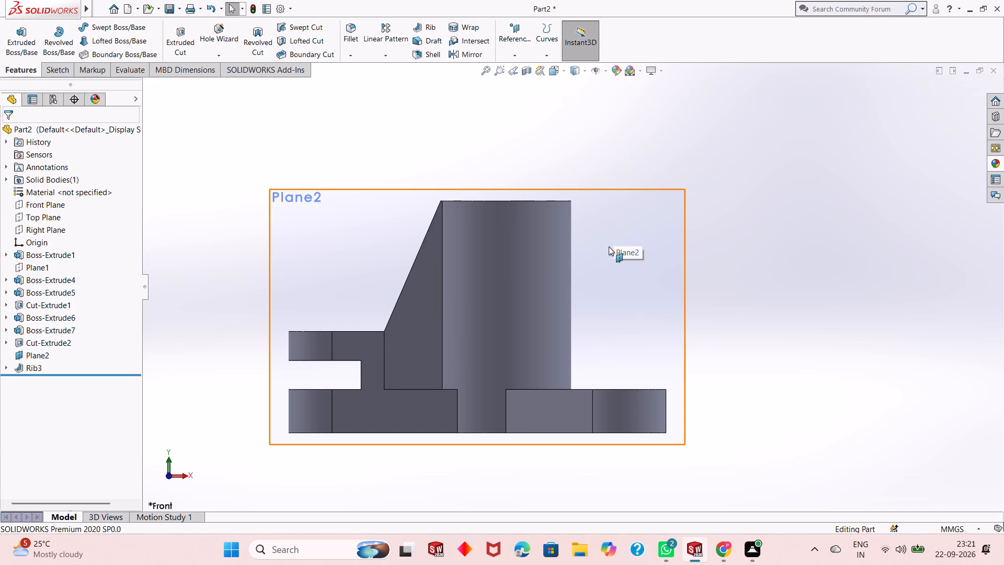
pyautogui.moveTo(571, 231); pyautogui.dragTo(578, 357, button='middle')
pyautogui.scroll(-1, 464, 240)
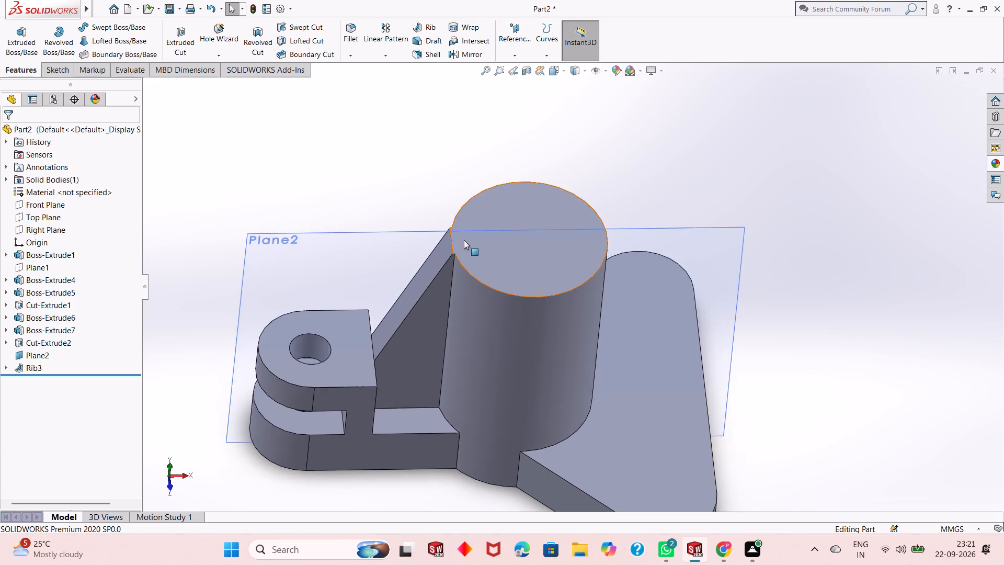
pyautogui.moveTo(464, 240); pyautogui.dragTo(464, 321, button='middle')
pyautogui.scroll(-5, 443, 207)
pyautogui.scroll(-3, 566, 305)
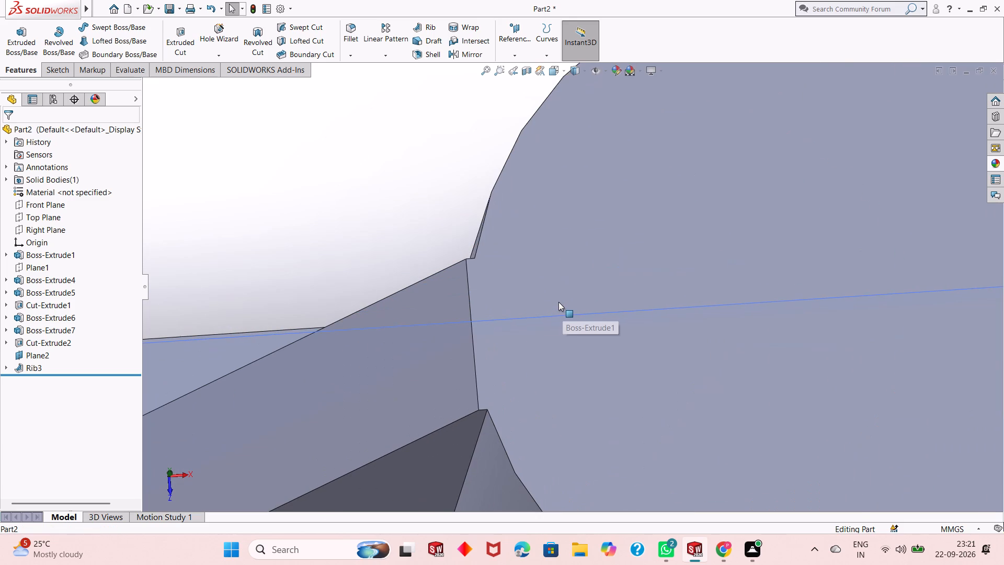
pyautogui.scroll(1, 531, 391)
pyautogui.moveTo(531, 391); pyautogui.dragTo(526, 330, button='middle')
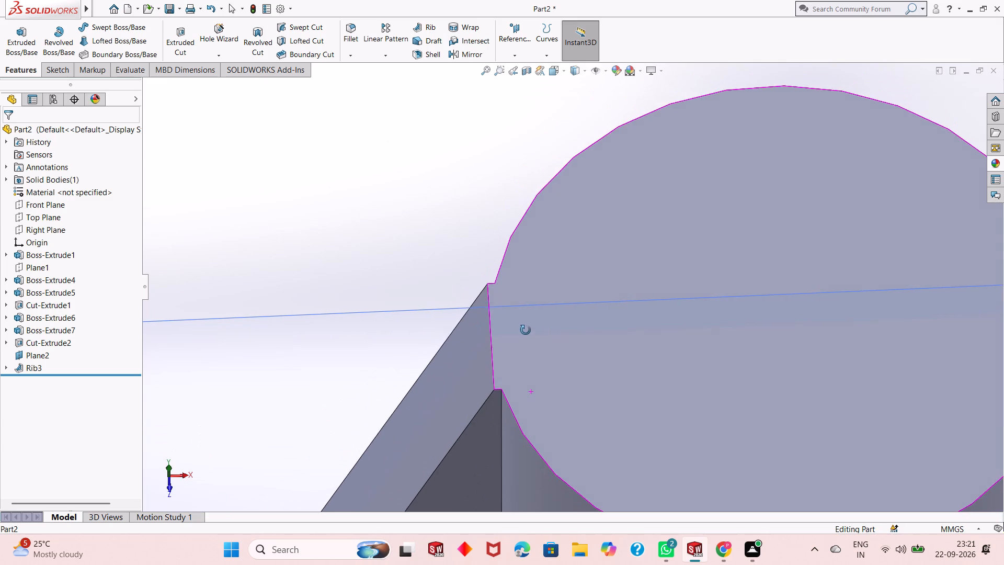
pyautogui.moveTo(526, 330); pyautogui.dragTo(525, 330, button='middle')
pyautogui.scroll(6, 539, 397)
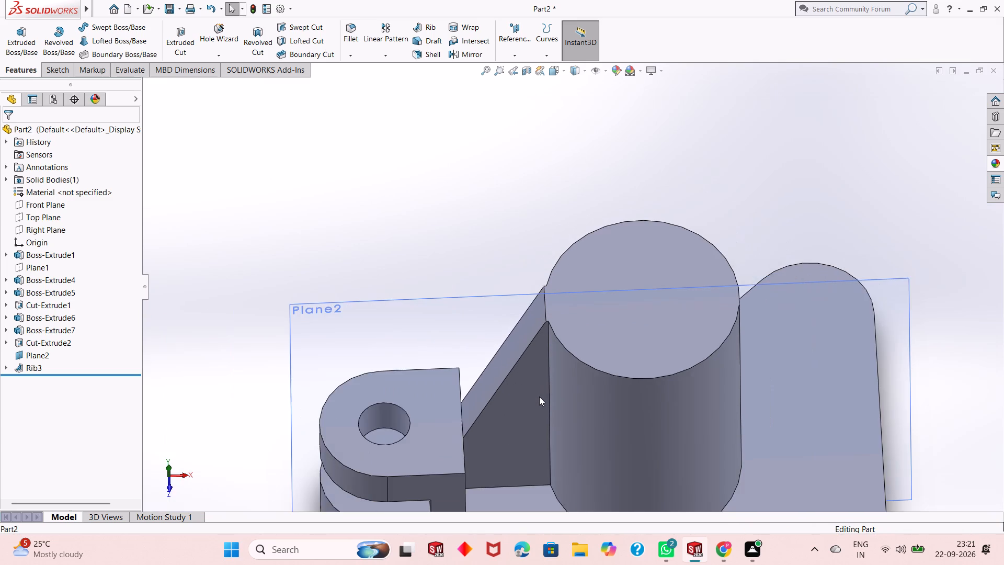
pyautogui.scroll(3, 548, 392)
pyautogui.moveTo(626, 381); pyautogui.dragTo(629, 338, button='middle')
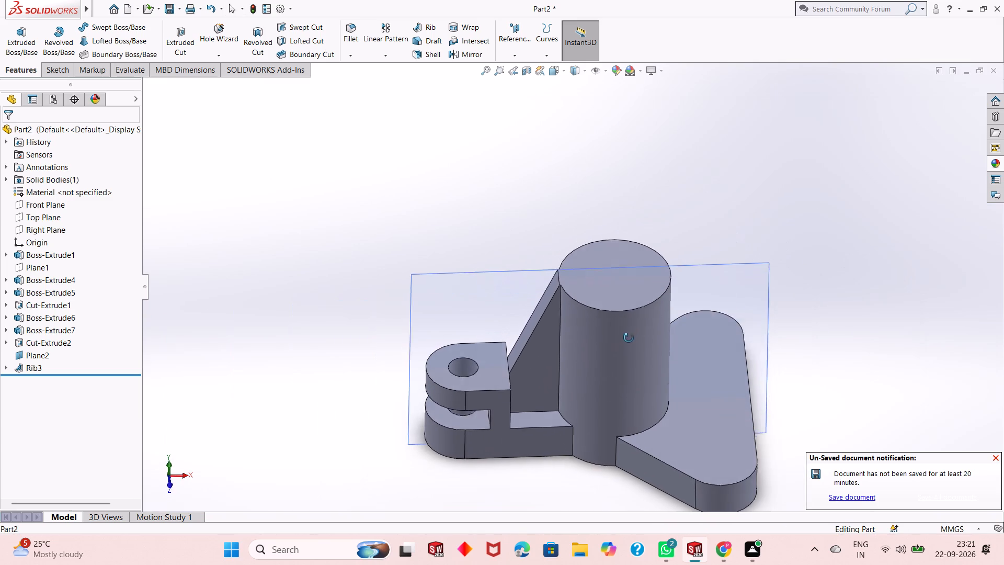
pyautogui.moveTo(629, 338); pyautogui.dragTo(624, 257, button='middle')
pyautogui.moveTo(624, 257); pyautogui.dragTo(629, 303, button='middle')
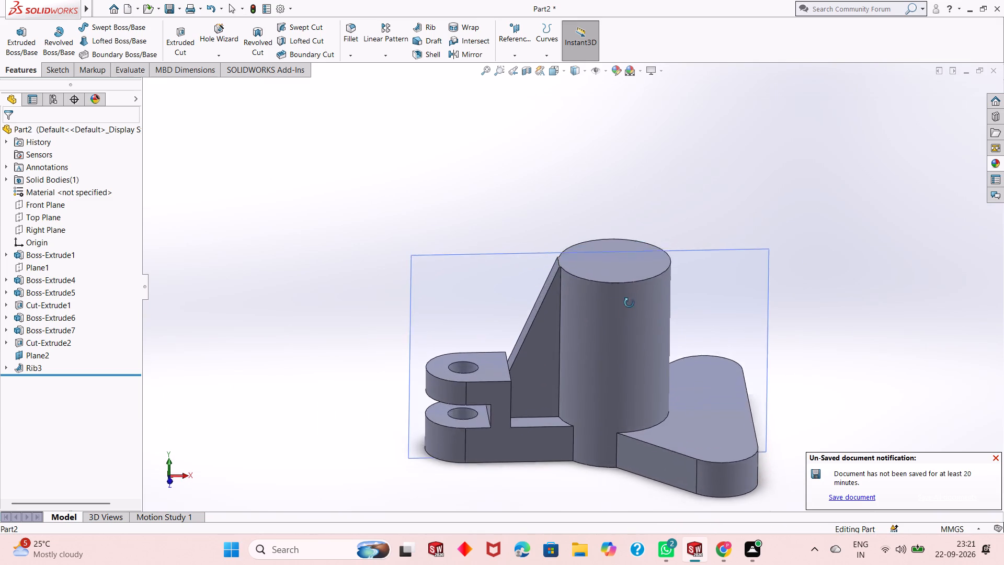
pyautogui.moveTo(629, 303); pyautogui.dragTo(629, 352, button='middle')
pyautogui.scroll(1, 623, 332)
pyautogui.scroll(-4, 603, 303)
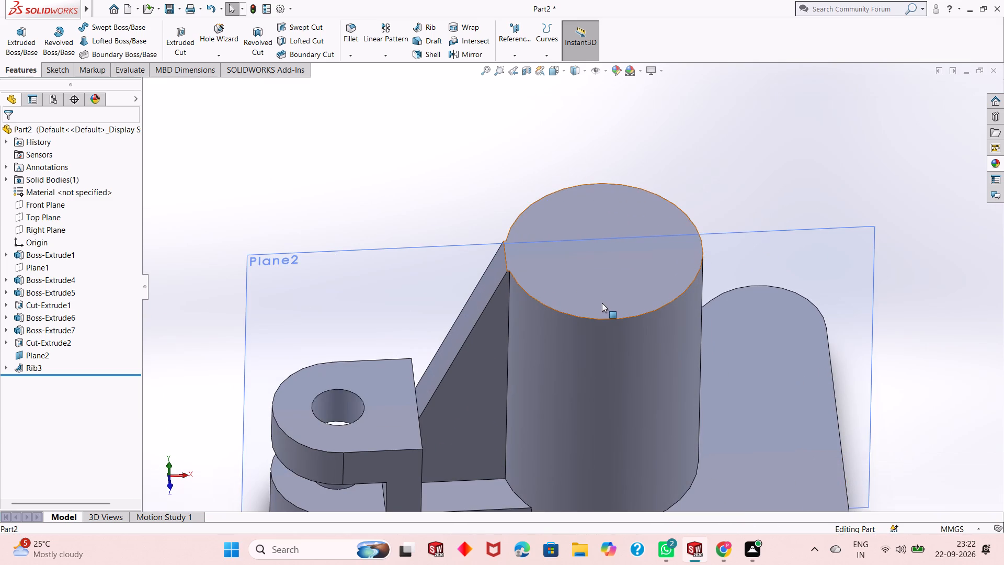
pyautogui.moveTo(616, 333); pyautogui.dragTo(617, 327, button='middle')
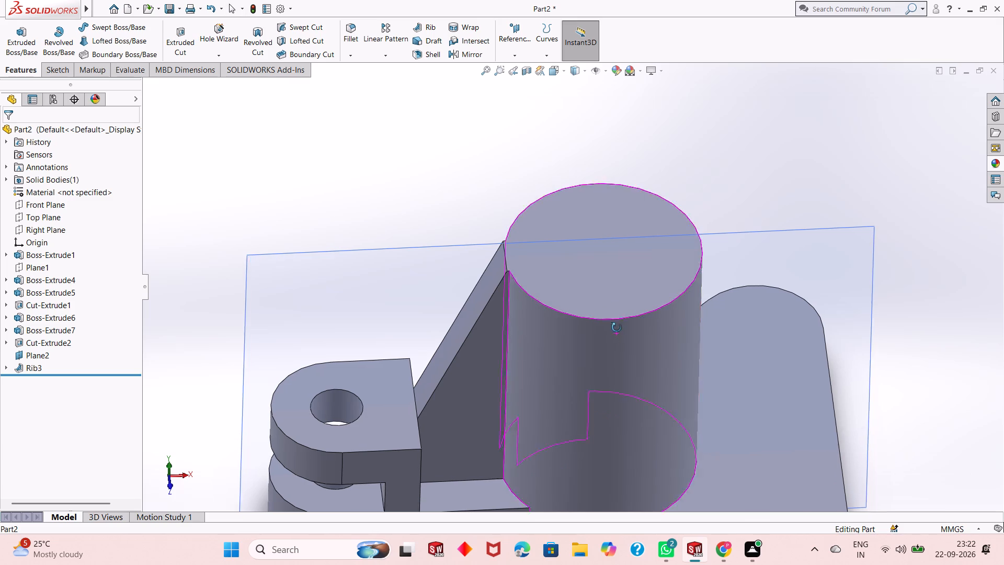
pyautogui.moveTo(617, 327); pyautogui.dragTo(613, 267, button='middle')
pyautogui.scroll(3, 612, 311)
pyautogui.moveTo(772, 361); pyautogui.dragTo(754, 337, button='middle')
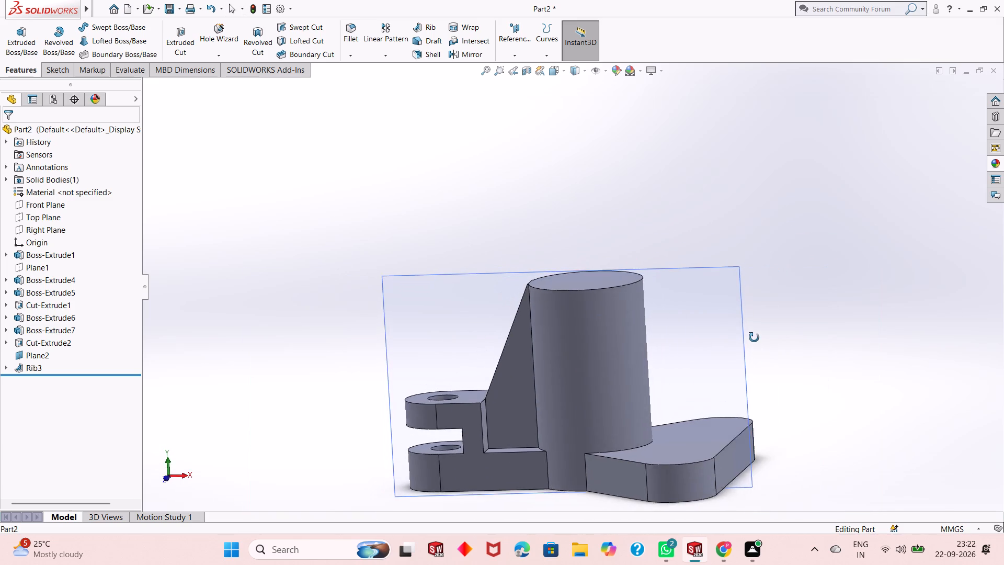
pyautogui.moveTo(754, 337); pyautogui.dragTo(743, 346, button='middle')
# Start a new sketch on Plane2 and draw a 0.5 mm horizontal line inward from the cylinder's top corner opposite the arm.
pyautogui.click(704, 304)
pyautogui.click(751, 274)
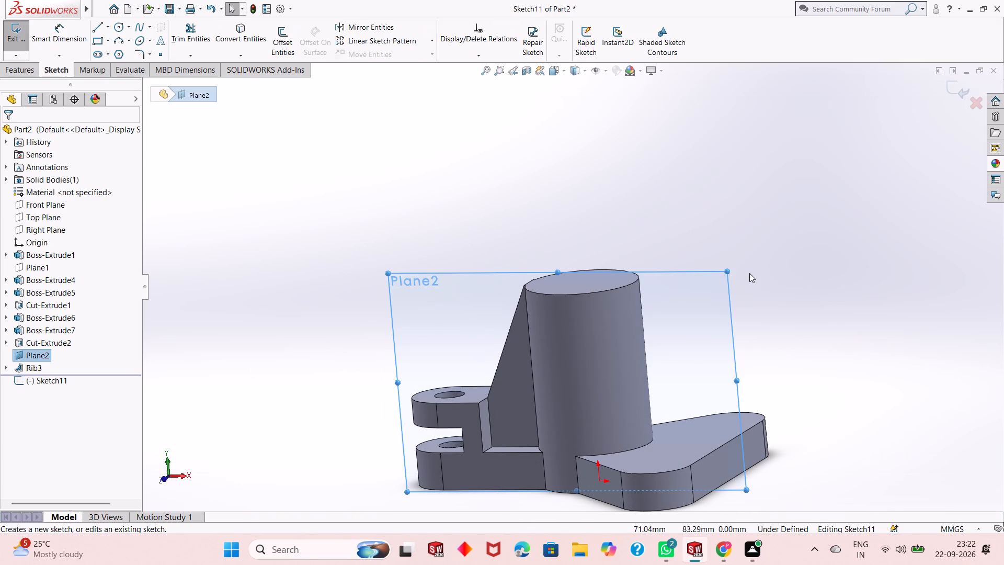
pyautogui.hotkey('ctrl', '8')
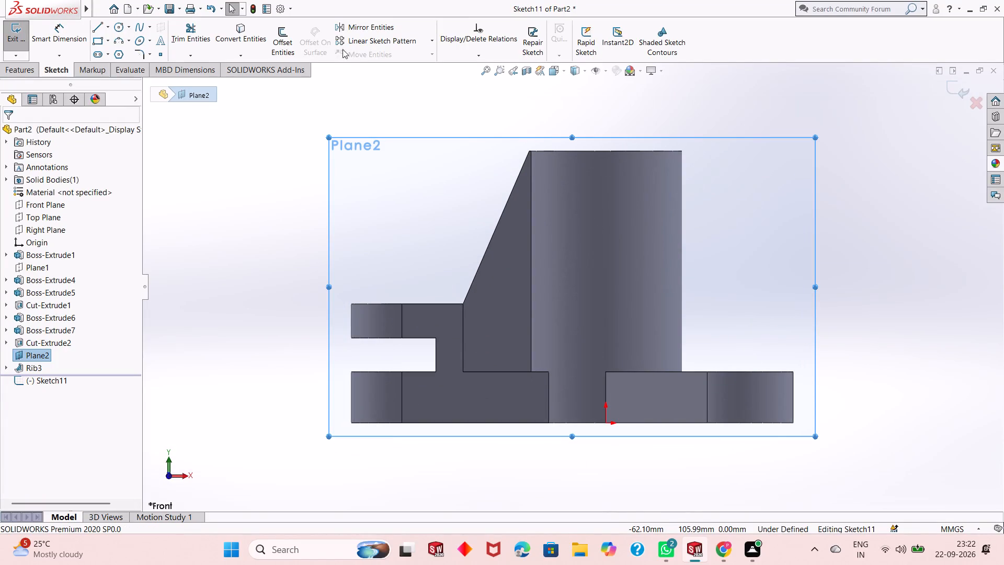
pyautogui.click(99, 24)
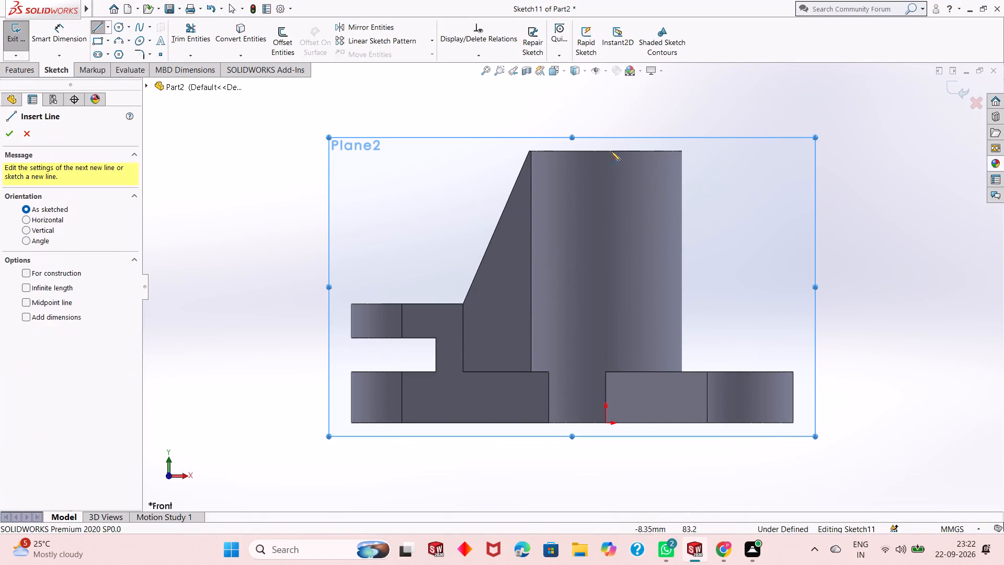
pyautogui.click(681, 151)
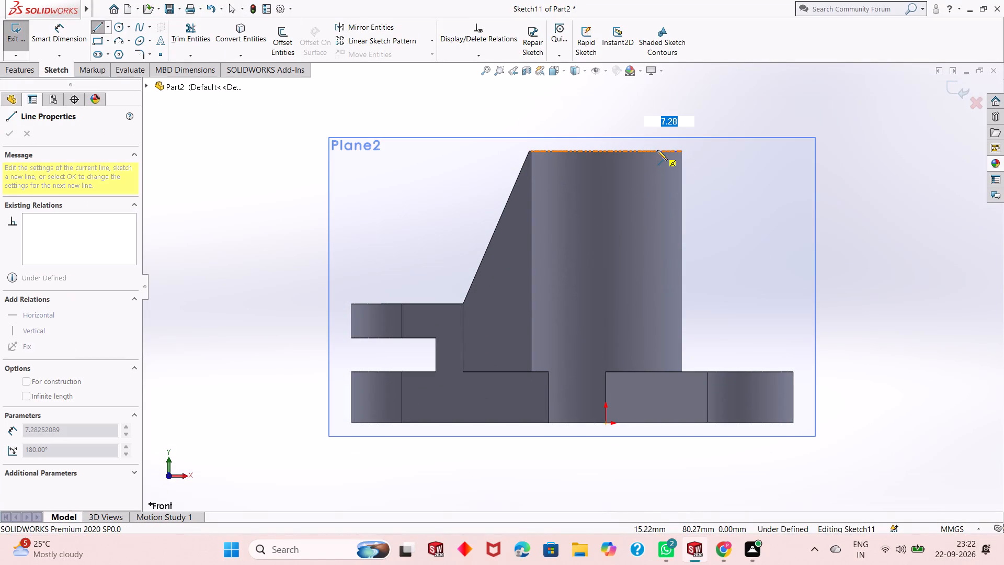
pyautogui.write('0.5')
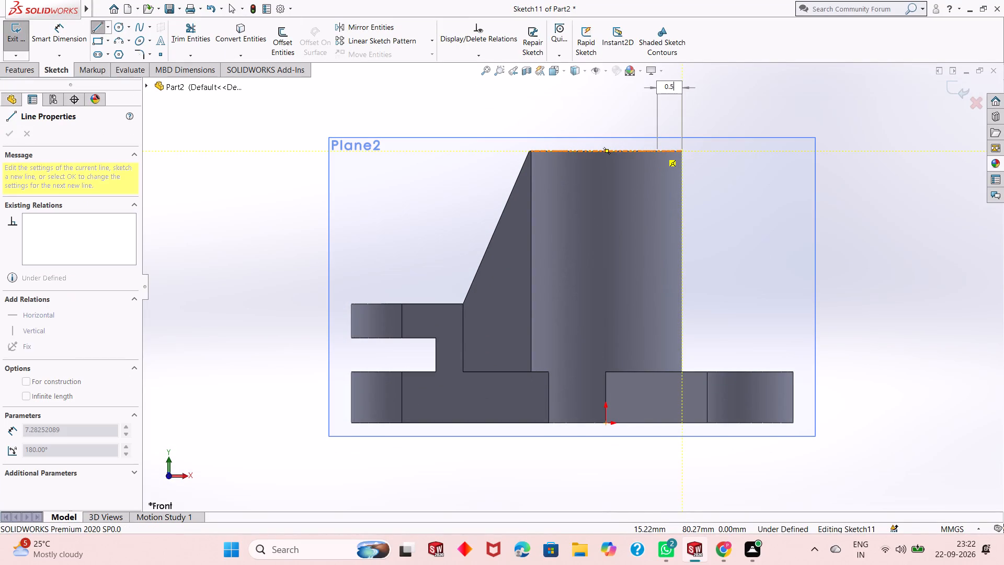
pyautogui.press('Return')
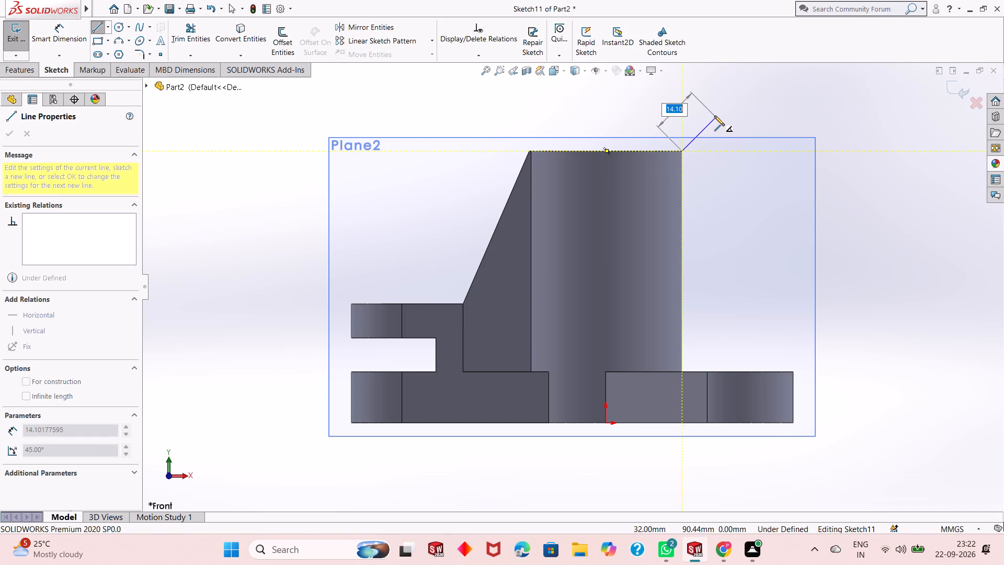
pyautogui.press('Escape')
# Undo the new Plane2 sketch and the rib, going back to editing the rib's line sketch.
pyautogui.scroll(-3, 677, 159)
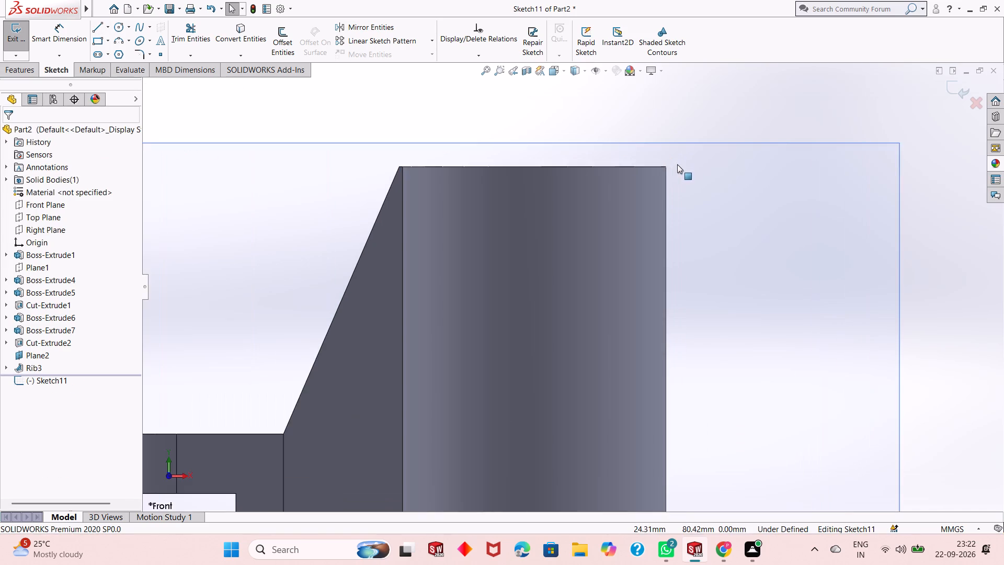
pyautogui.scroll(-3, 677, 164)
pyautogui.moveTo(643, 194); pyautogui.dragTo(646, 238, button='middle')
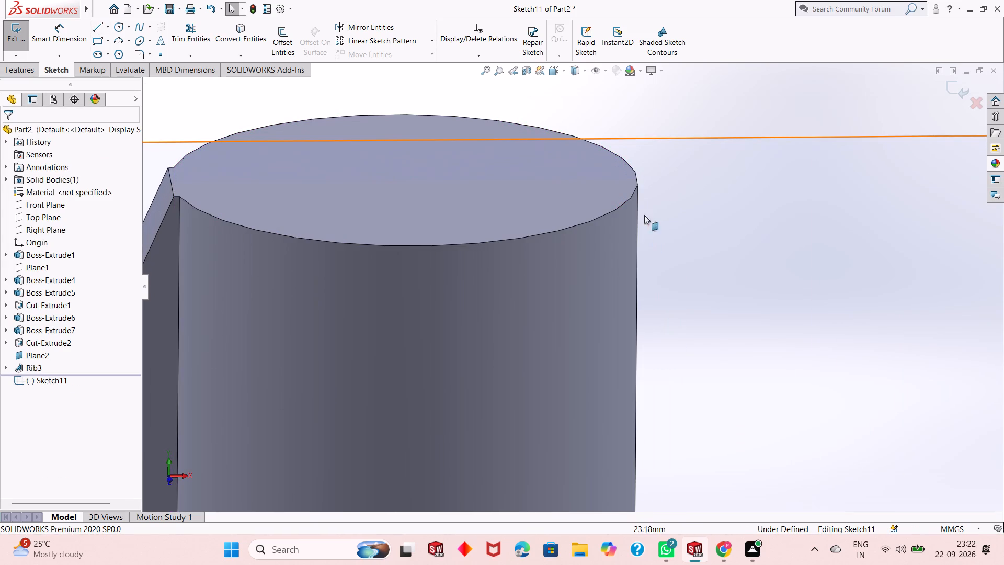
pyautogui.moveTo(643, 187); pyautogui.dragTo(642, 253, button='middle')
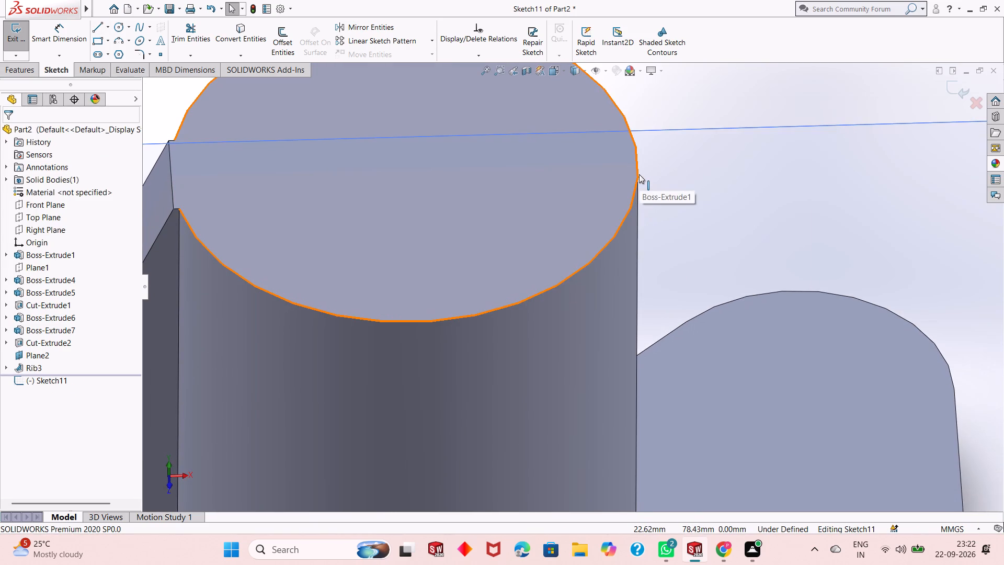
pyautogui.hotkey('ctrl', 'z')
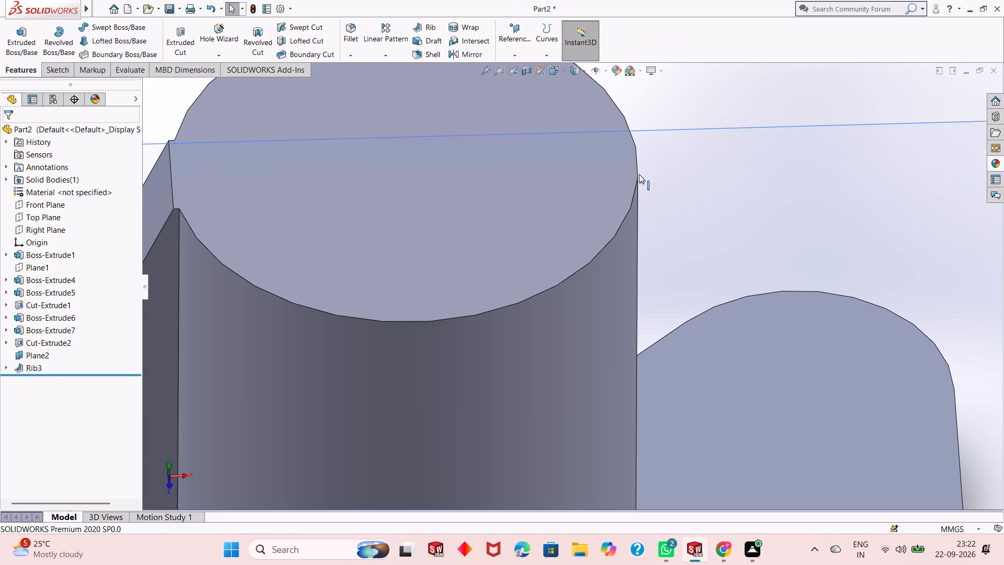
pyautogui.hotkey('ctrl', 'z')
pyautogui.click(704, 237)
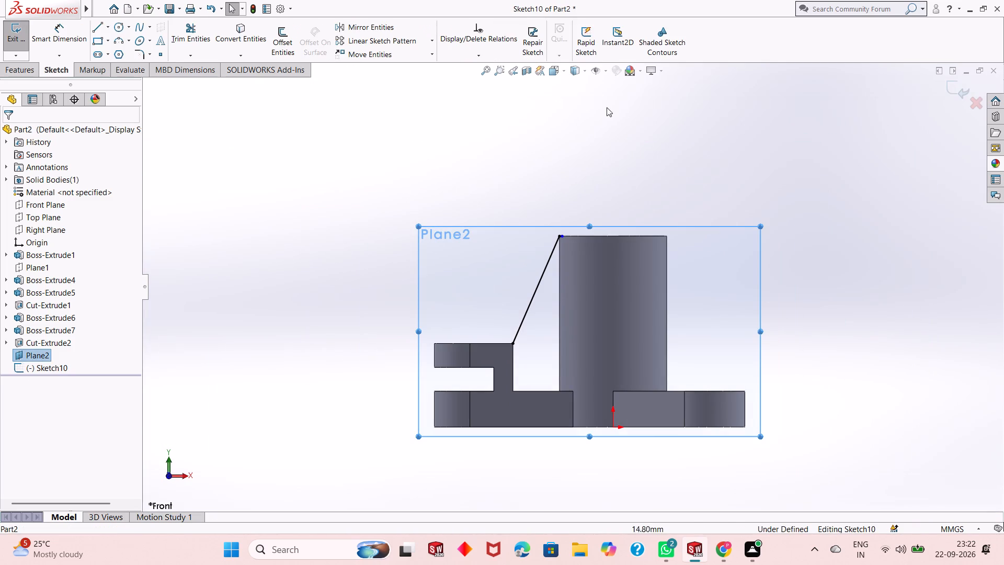
# Draw a 0.5 mm horizontal line inward along the cylinder's top edge from its corner on the flange side.
pyautogui.click(93, 28)
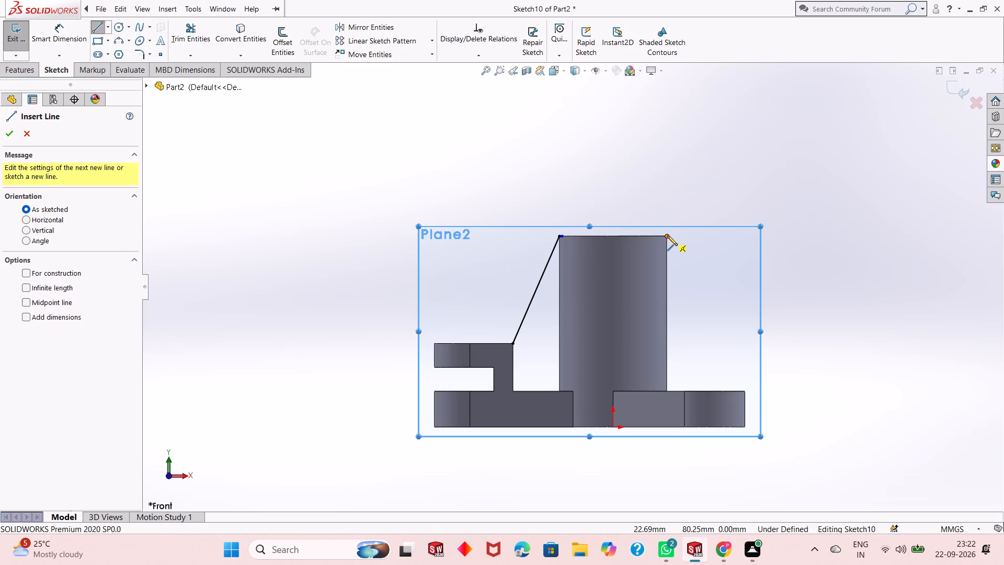
pyautogui.click(667, 235)
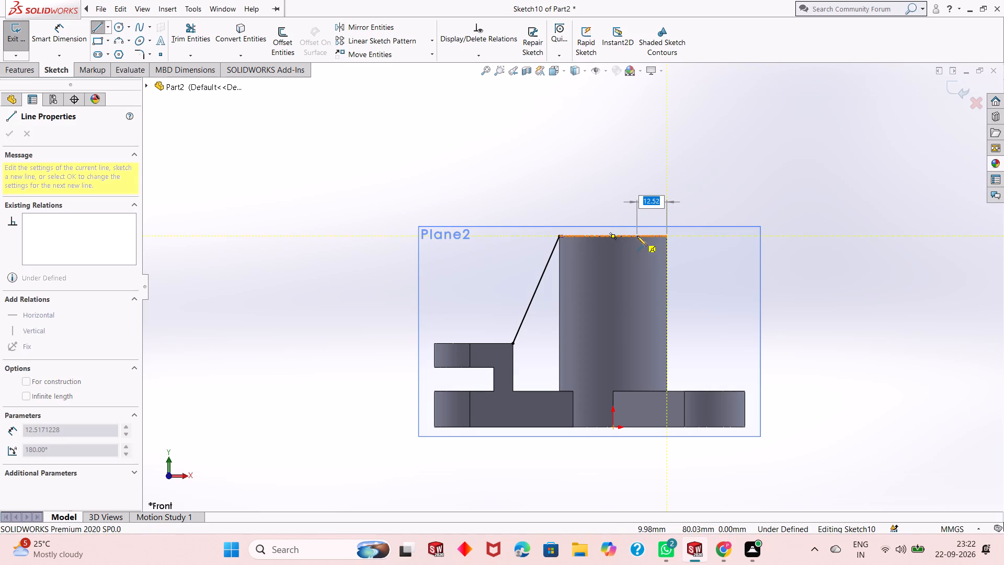
pyautogui.scroll(-4, 637, 236)
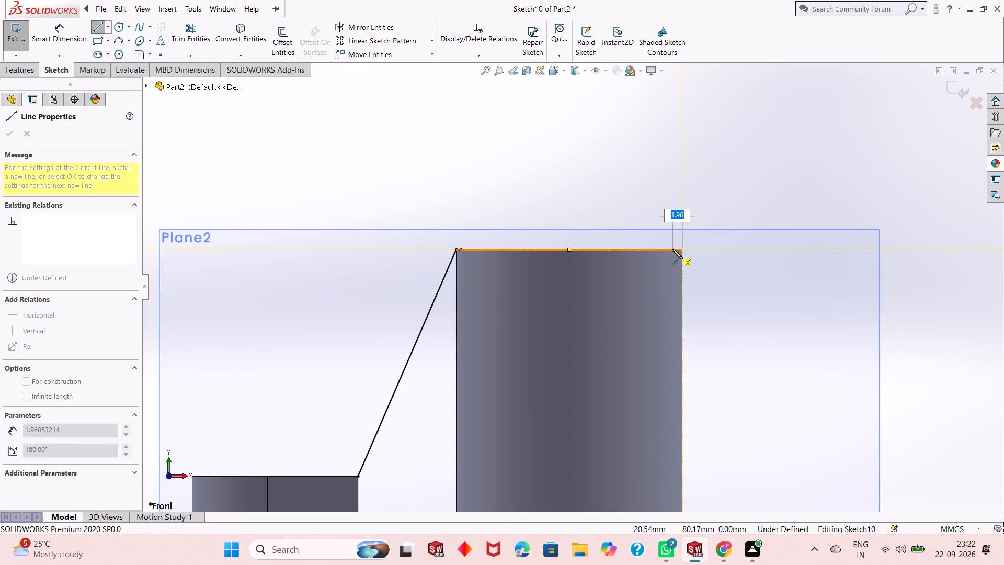
pyautogui.write('0.5')
pyautogui.press('Return')
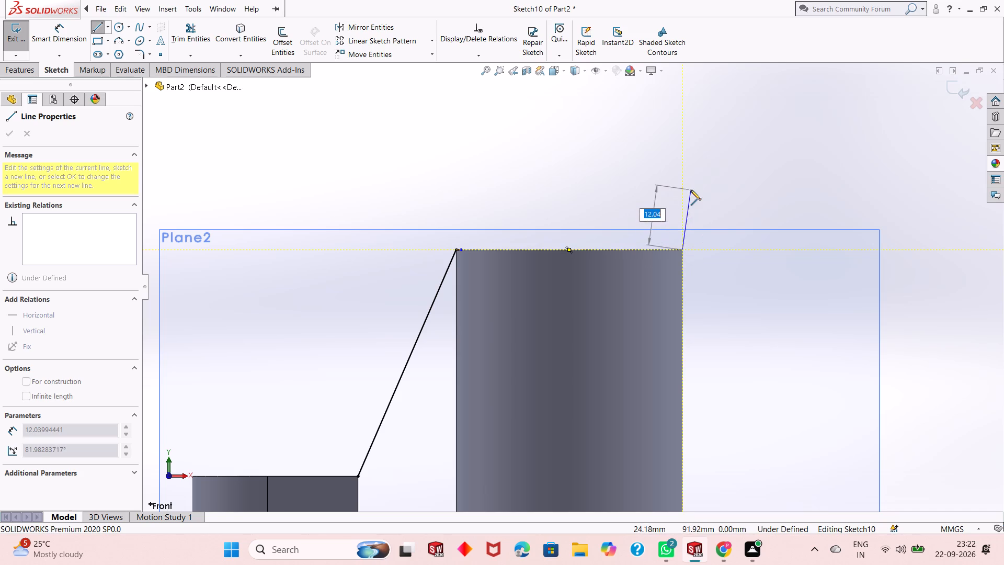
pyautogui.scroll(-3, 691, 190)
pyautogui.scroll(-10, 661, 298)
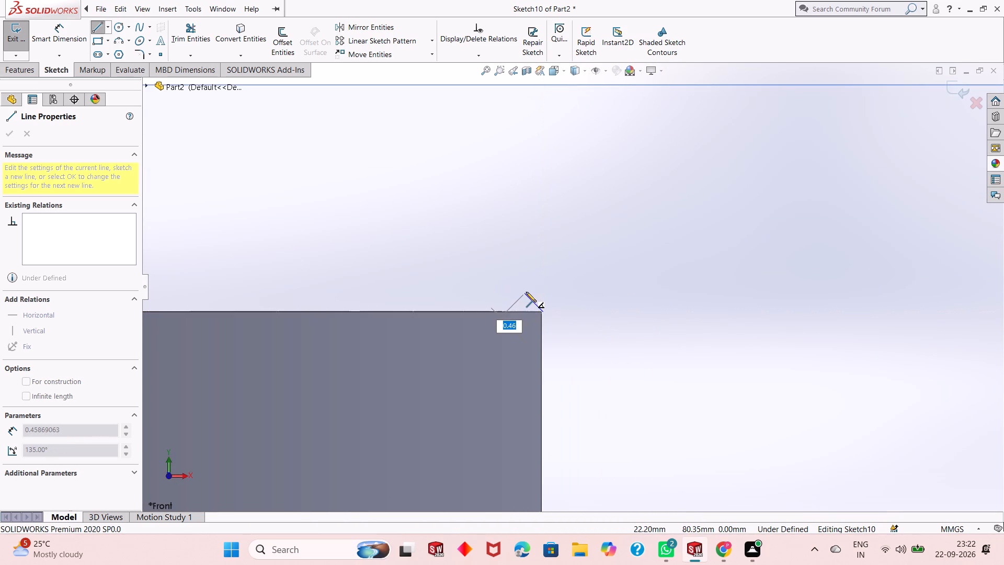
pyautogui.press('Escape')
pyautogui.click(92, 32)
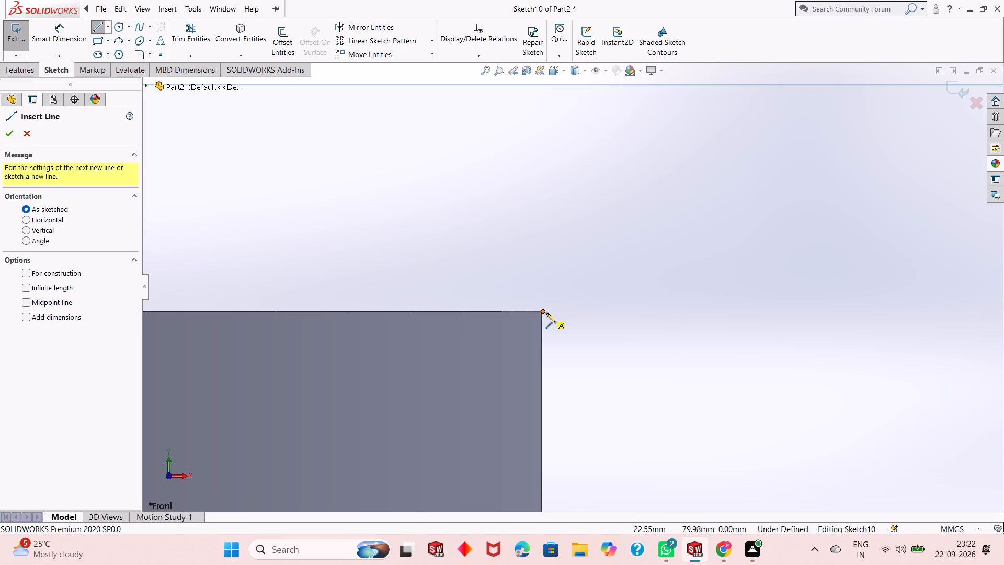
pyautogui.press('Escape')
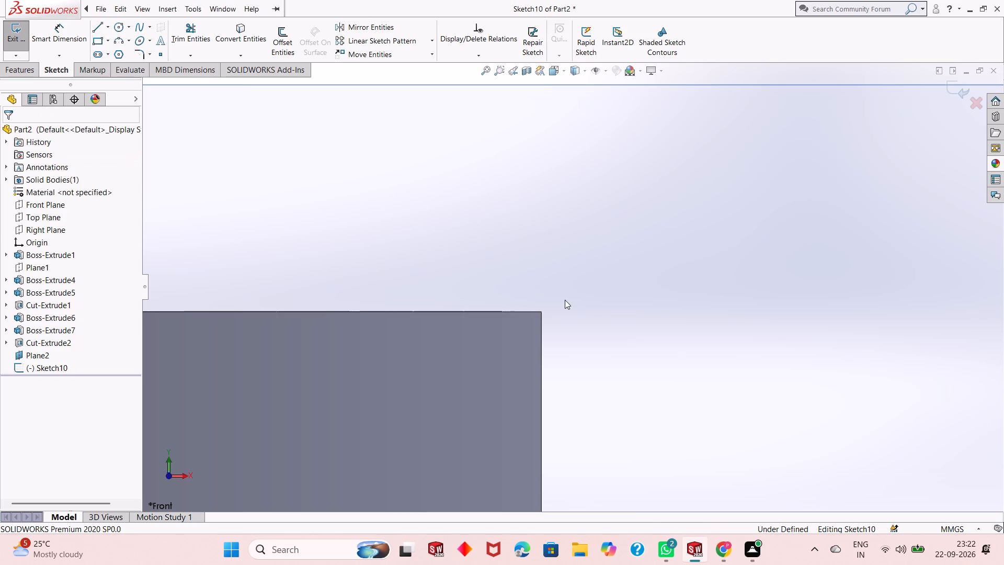
# Undo the rib's line sketch on Plane2, including its short top line and sloped line.
pyautogui.hotkey('ctrl', 'z')
pyautogui.hotkey('ctrl', 'z')
pyautogui.hotkey('ctrl', 'z')
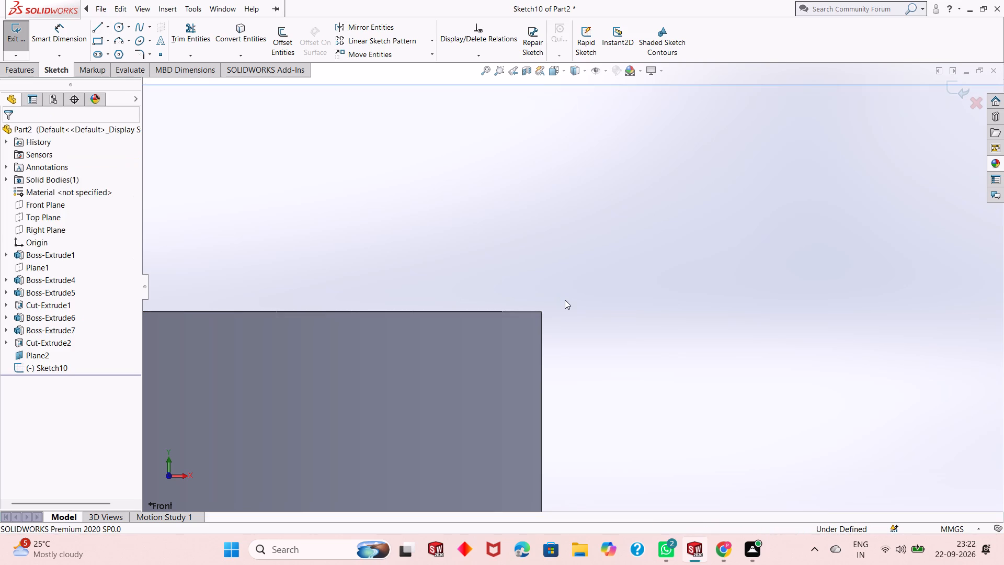
pyautogui.keyDown('ctrl'); pyautogui.scroll(2, 565, 300); pyautogui.keyUp('ctrl')
pyautogui.scroll(10, 565, 300)
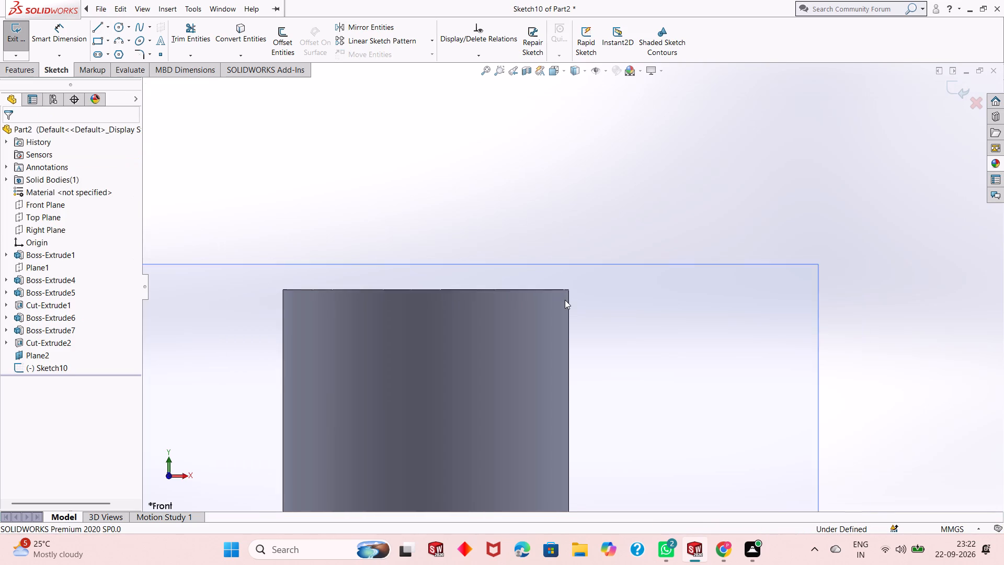
pyautogui.scroll(3, 565, 300)
pyautogui.hotkey('ctrl', 'z')
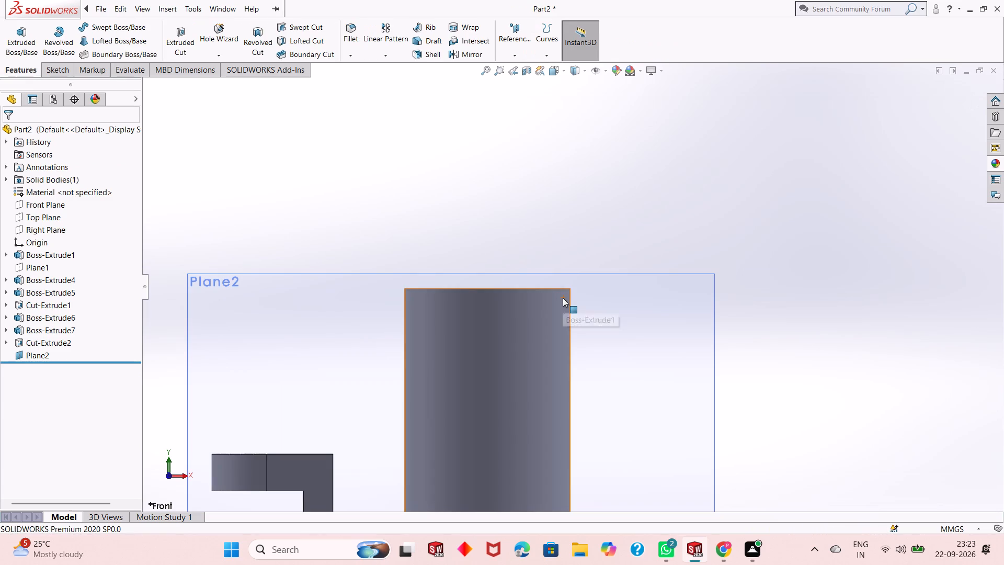
# Start a new sketch on Plane2 and draw a 1 mm horizontal line inward from the cylinder's top corner on the flange side.
pyautogui.click(595, 288)
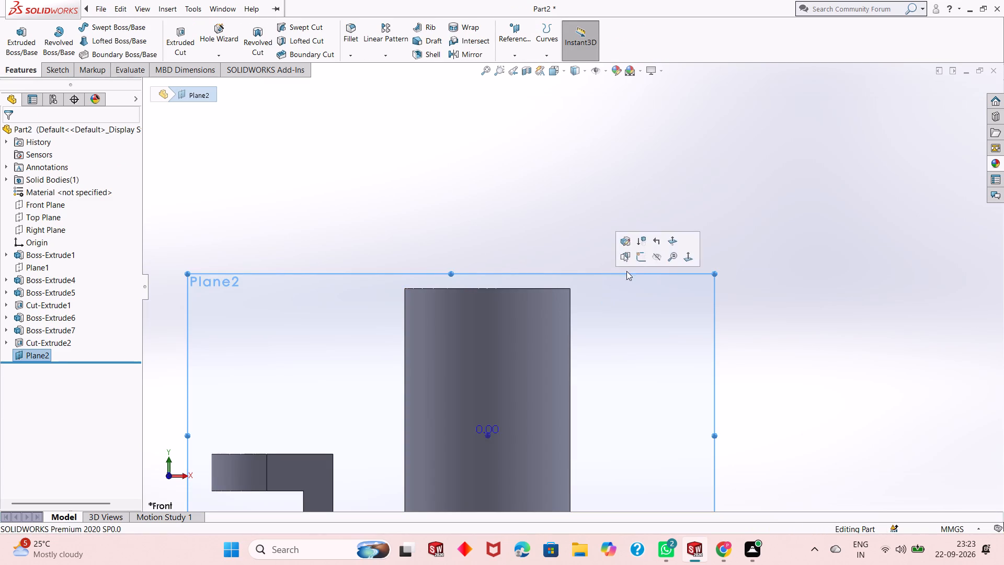
pyautogui.click(640, 260)
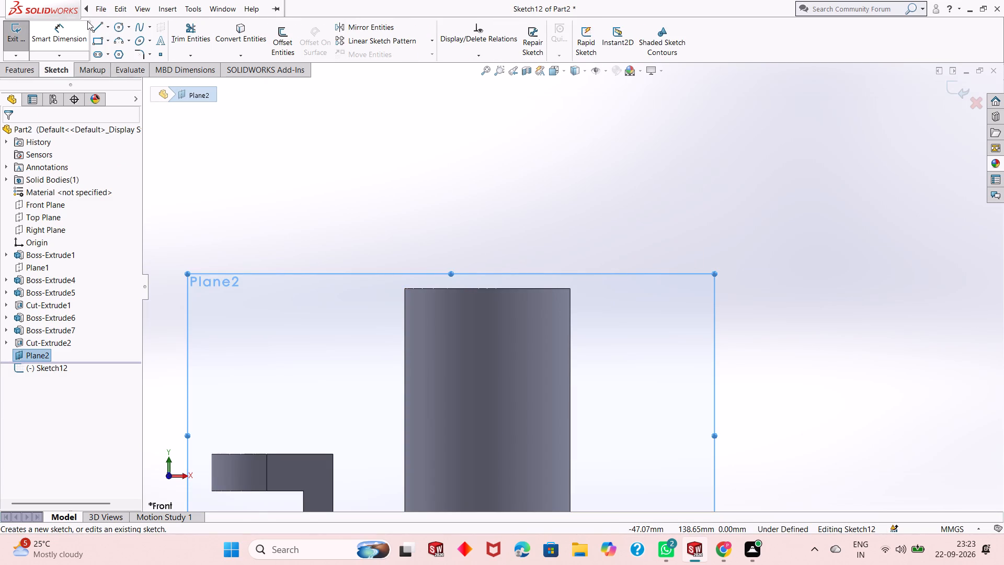
pyautogui.click(95, 26)
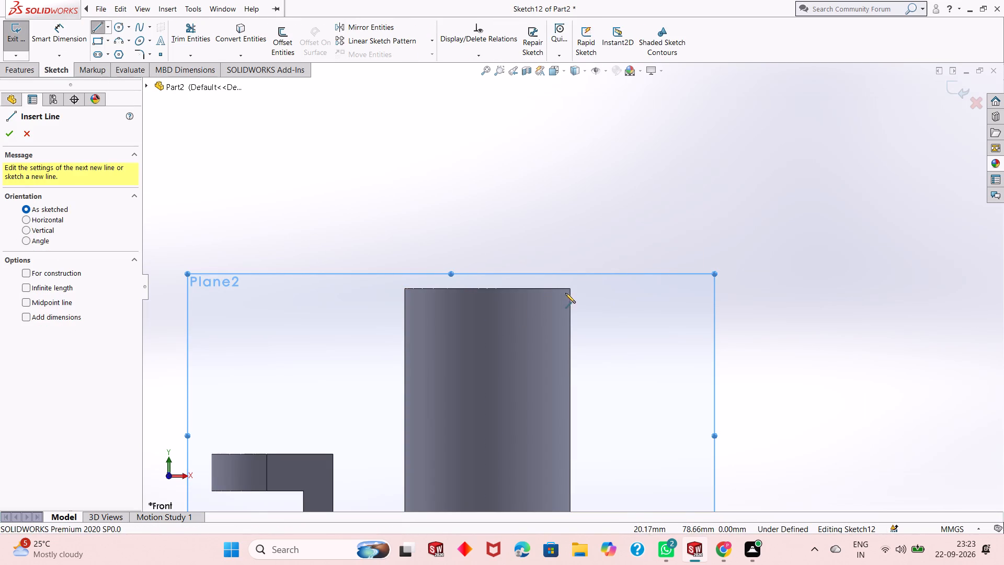
pyautogui.click(571, 290)
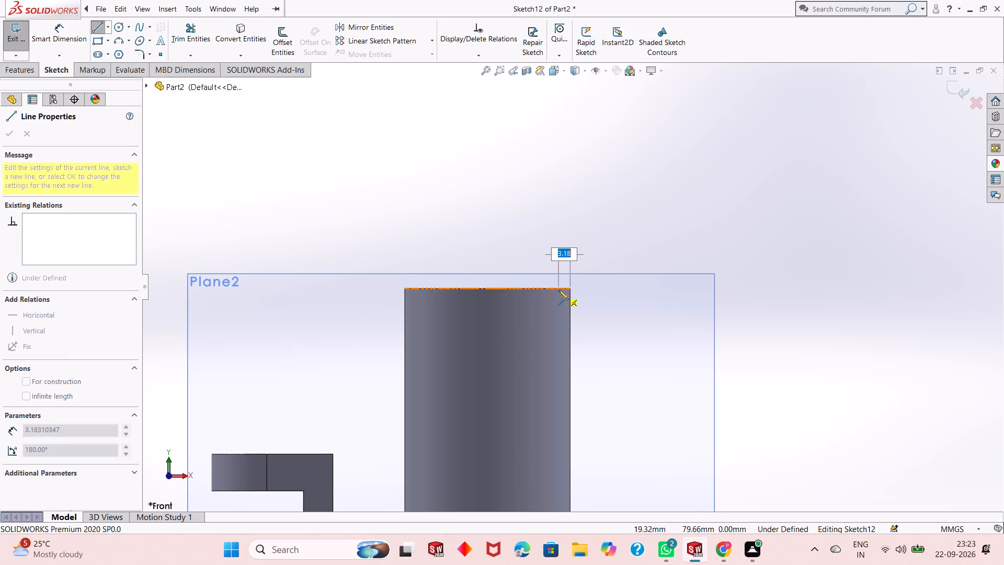
pyautogui.press('1')
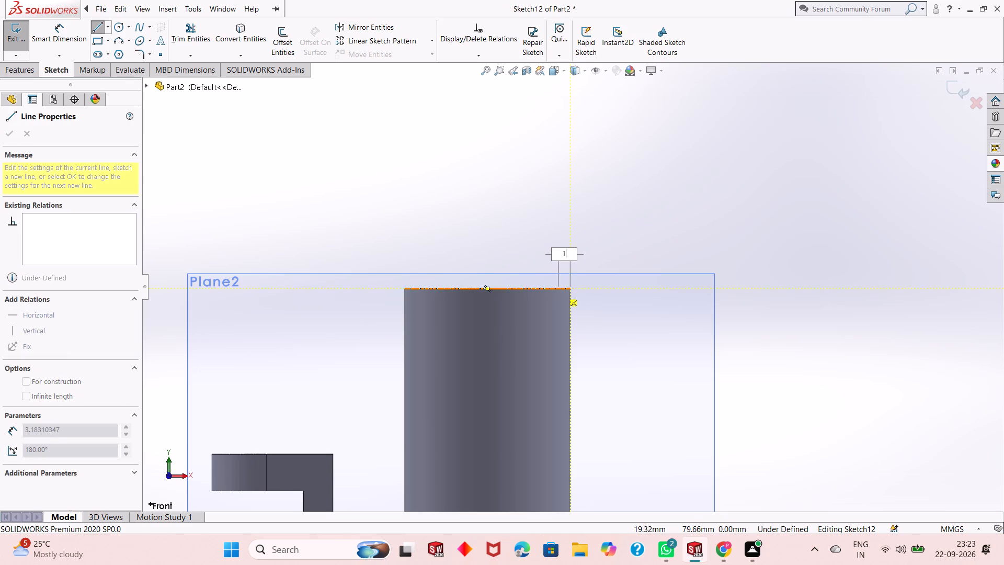
pyautogui.press('Return')
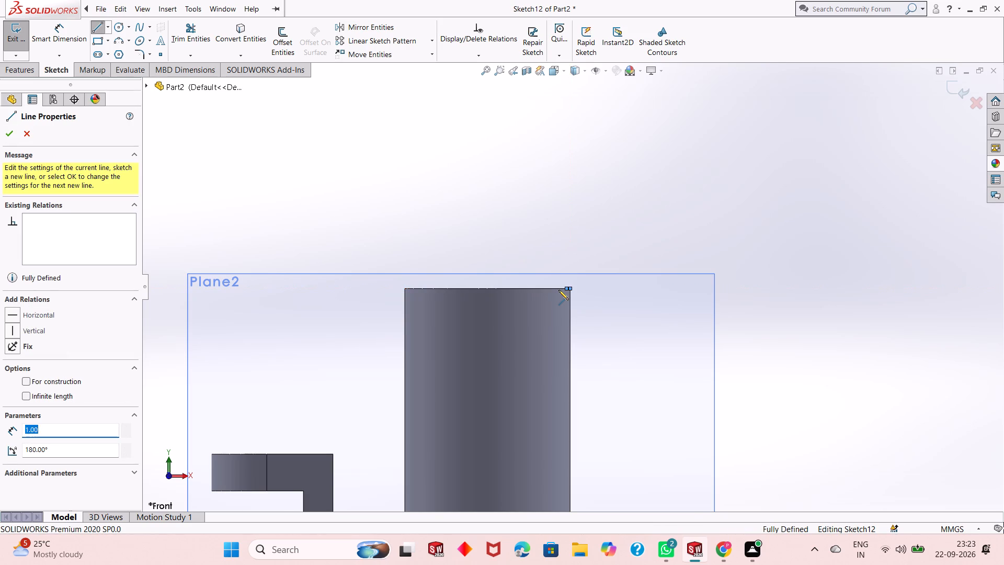
pyautogui.press('Escape')
pyautogui.scroll(-4, 573, 290)
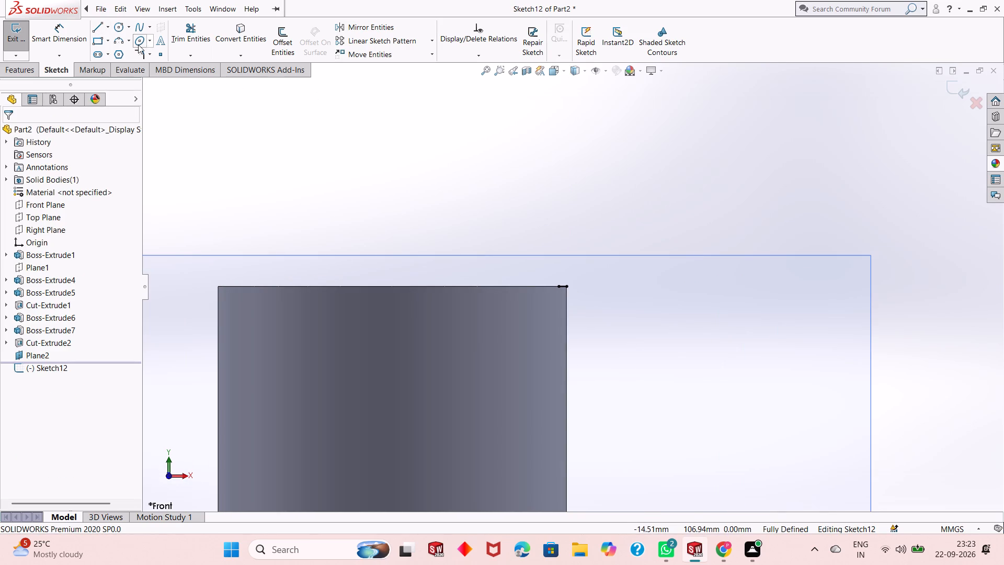
# Draw a sloped line about 73 mm long from the cylinder's top corner down to the flange's outer top corner.
pyautogui.click(101, 31)
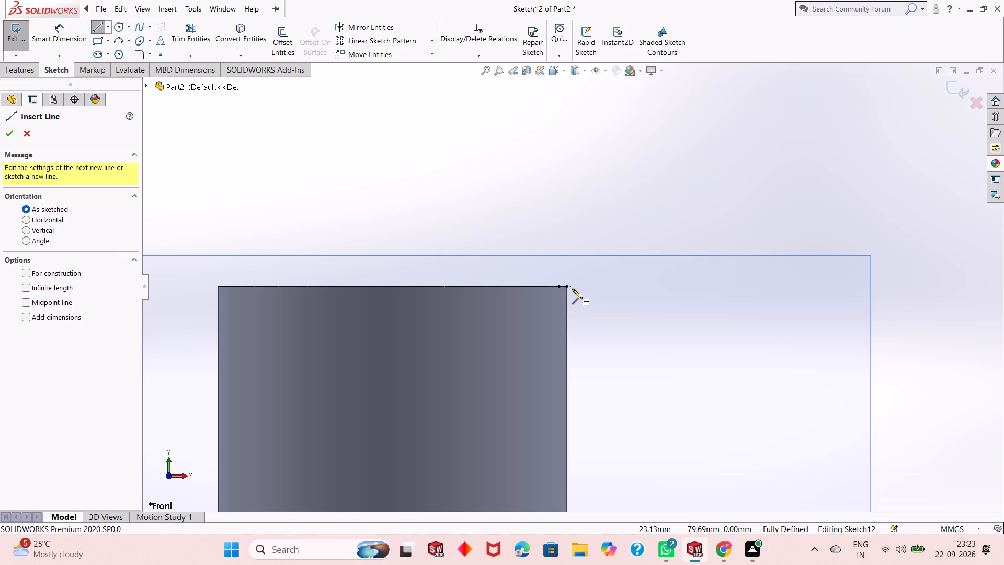
pyautogui.click(566, 285)
pyautogui.scroll(7, 566, 285)
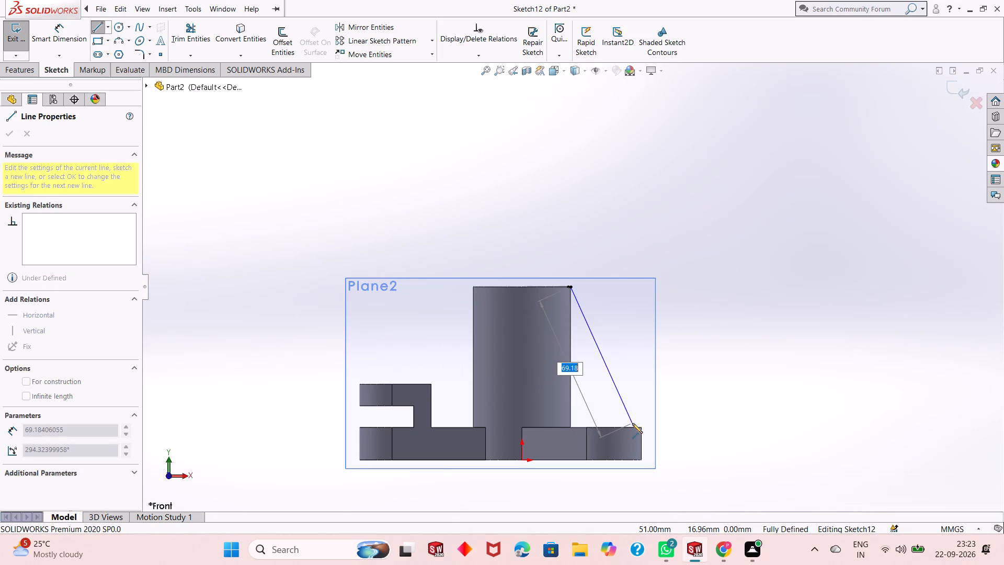
pyautogui.click(643, 428)
pyautogui.rightClick(643, 428)
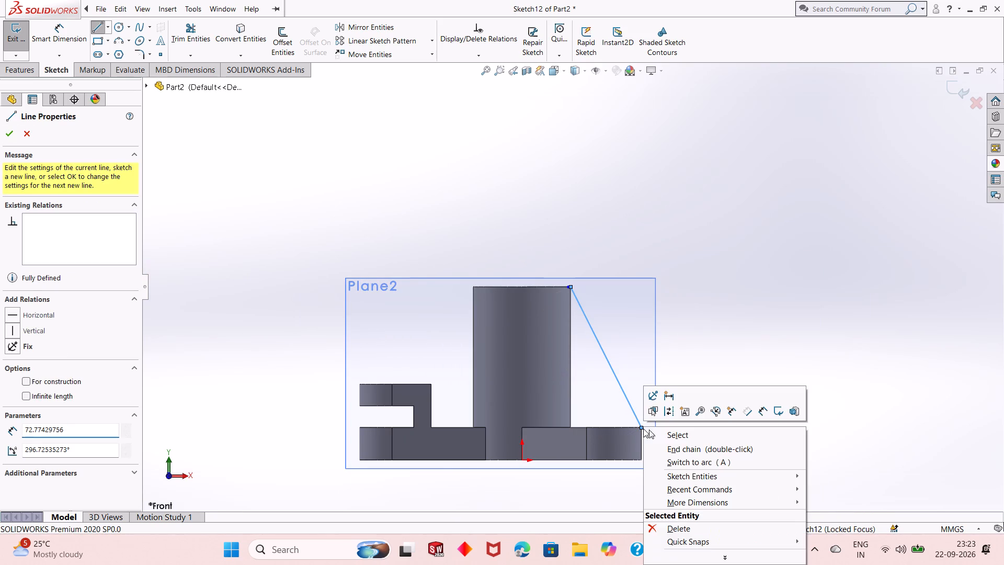
pyautogui.click(660, 429)
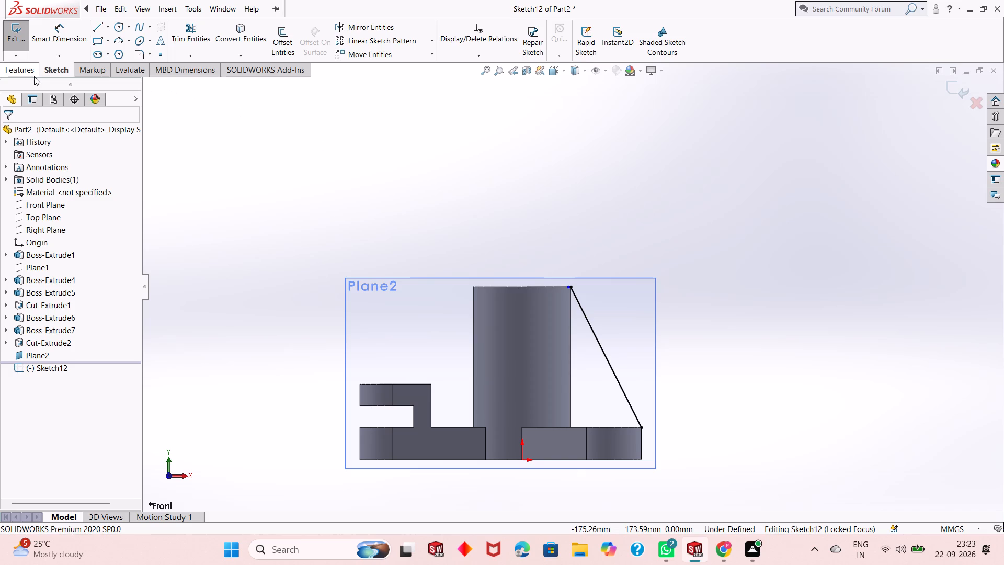
# Try to create a 10 mm thick rib from the sketch, centred on both sides and extruded parallel to the sketch toward the cylinder.
pyautogui.click(23, 70)
pyautogui.click(420, 31)
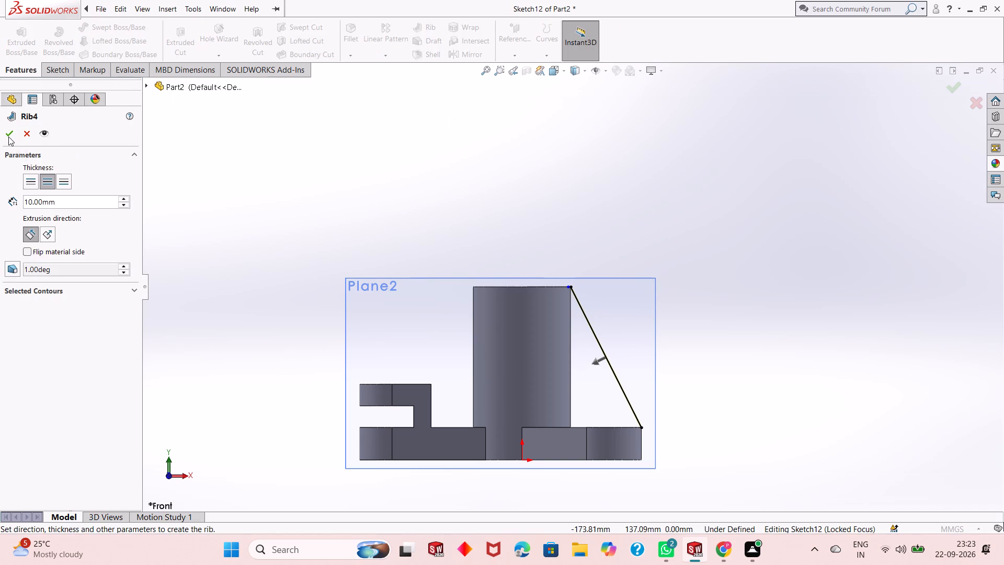
pyautogui.click(8, 137)
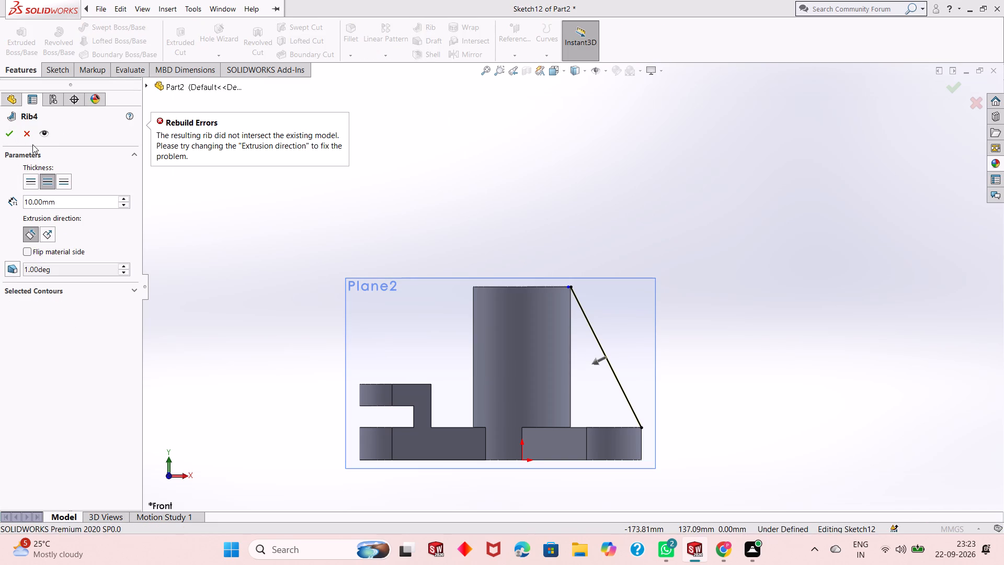
pyautogui.moveTo(502, 318); pyautogui.dragTo(445, 330, button='middle')
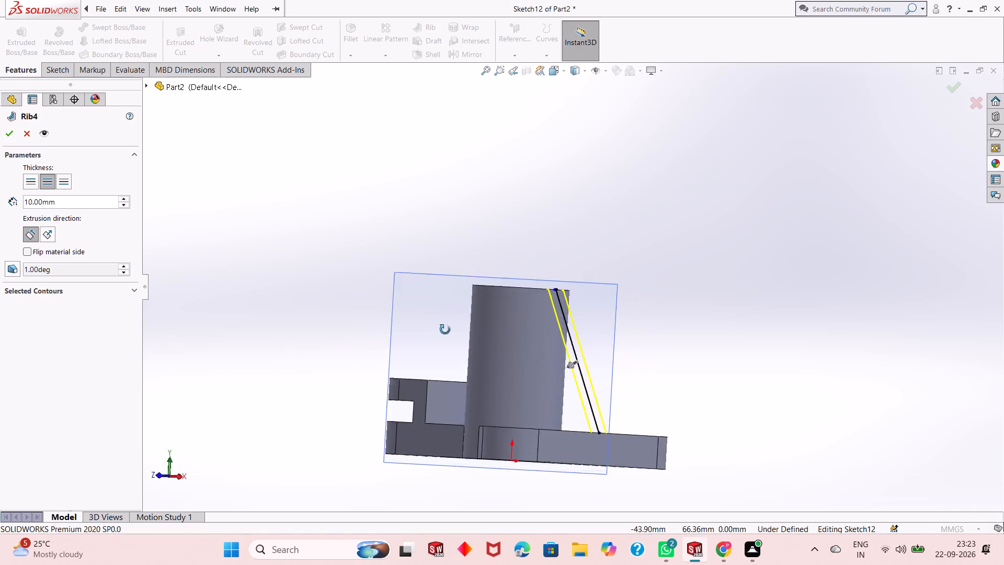
pyautogui.moveTo(445, 330); pyautogui.dragTo(443, 370, button='middle')
pyautogui.scroll(-8, 571, 320)
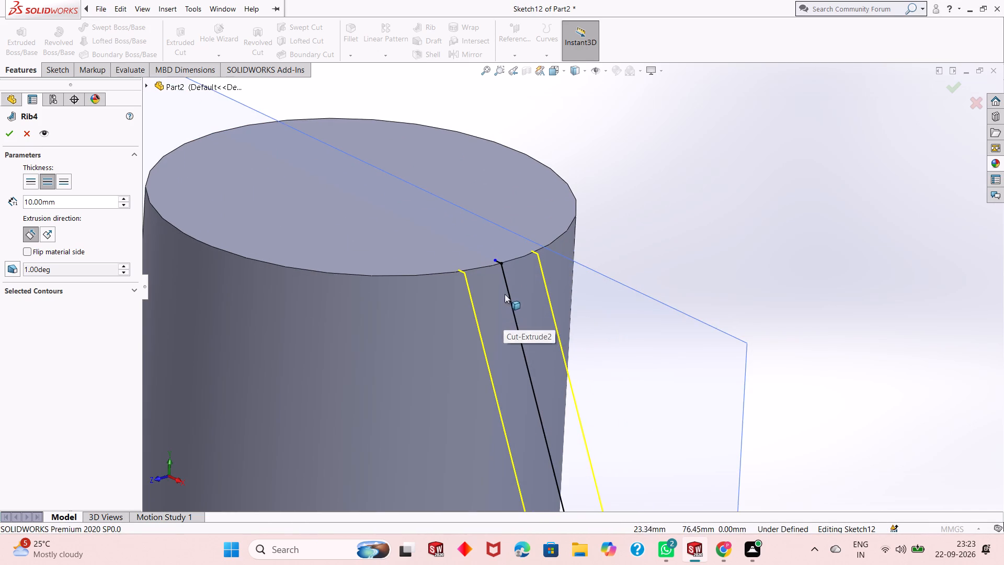
pyautogui.scroll(-8, 503, 281)
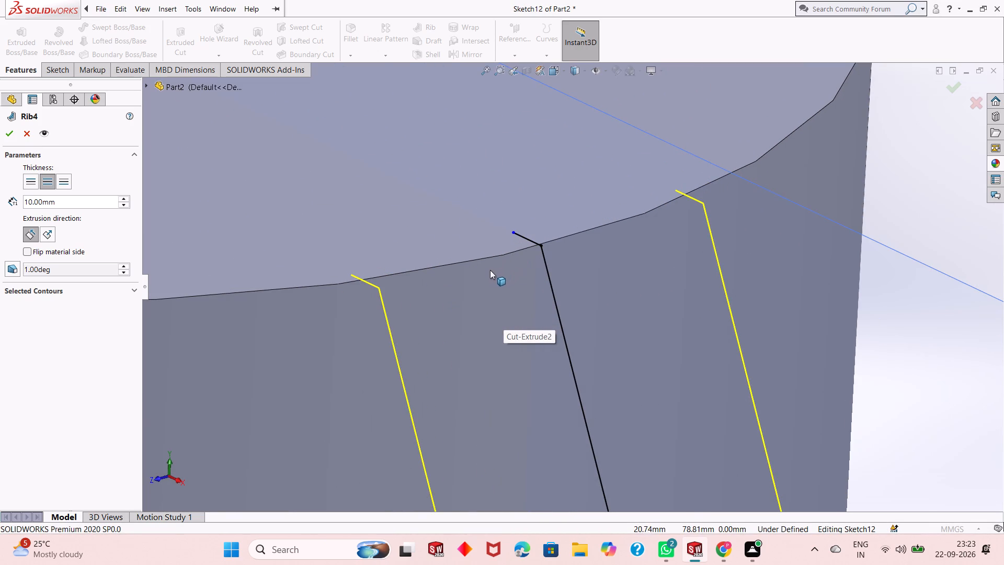
pyautogui.scroll(15, 489, 280)
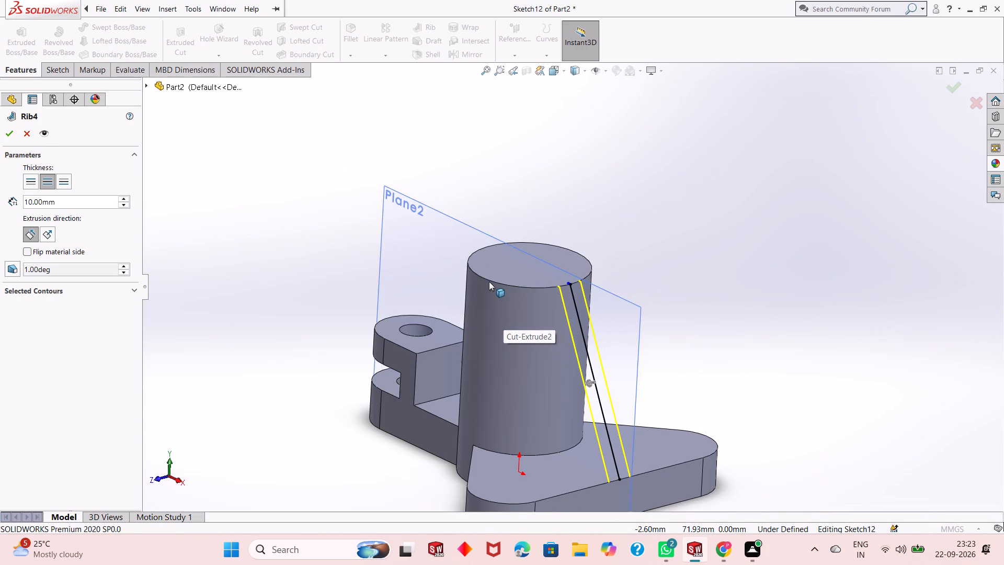
pyautogui.scroll(-1, 632, 477)
pyautogui.moveTo(587, 379); pyautogui.dragTo(608, 348, button='middle')
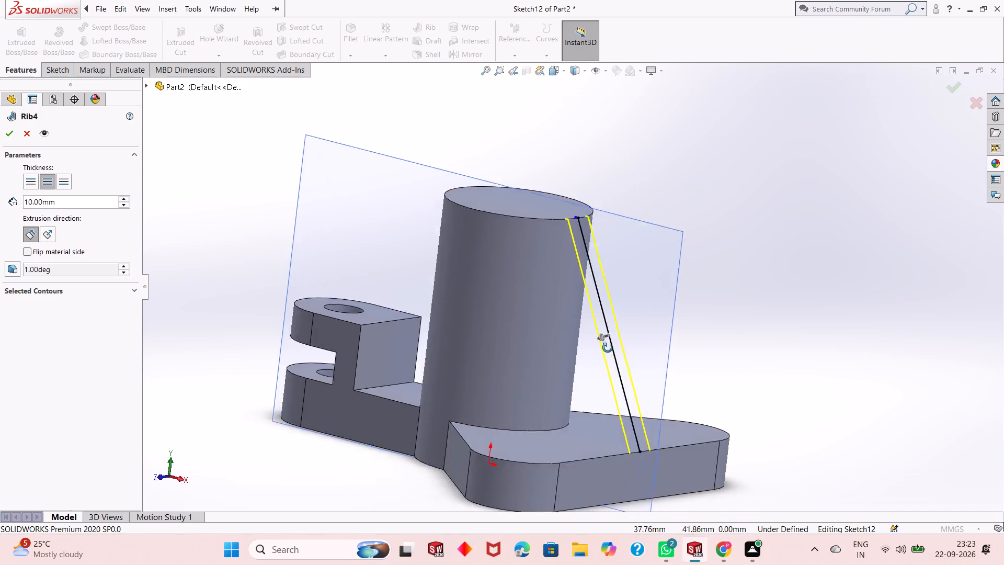
pyautogui.moveTo(608, 348); pyautogui.dragTo(635, 390, button='middle')
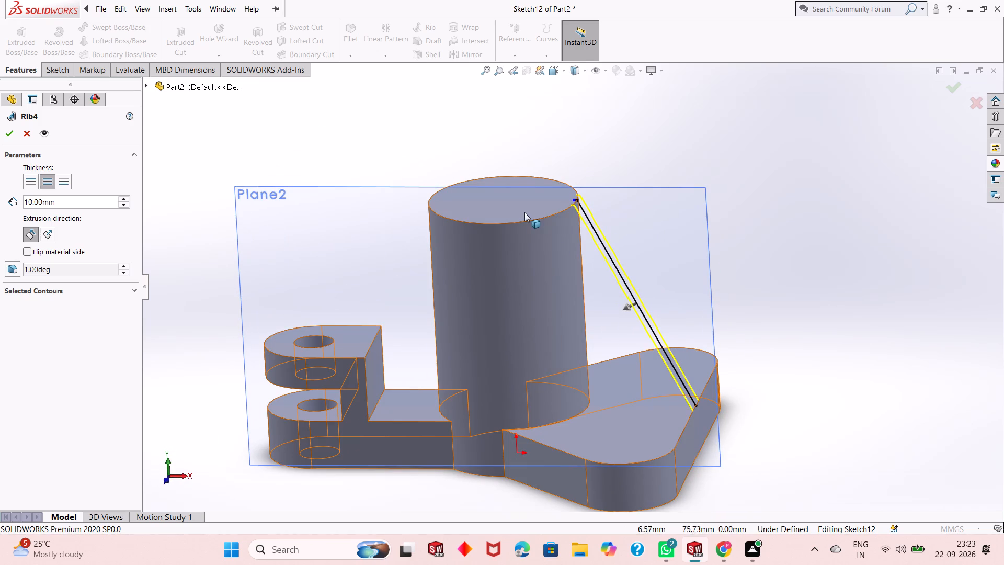
pyautogui.click(7, 132)
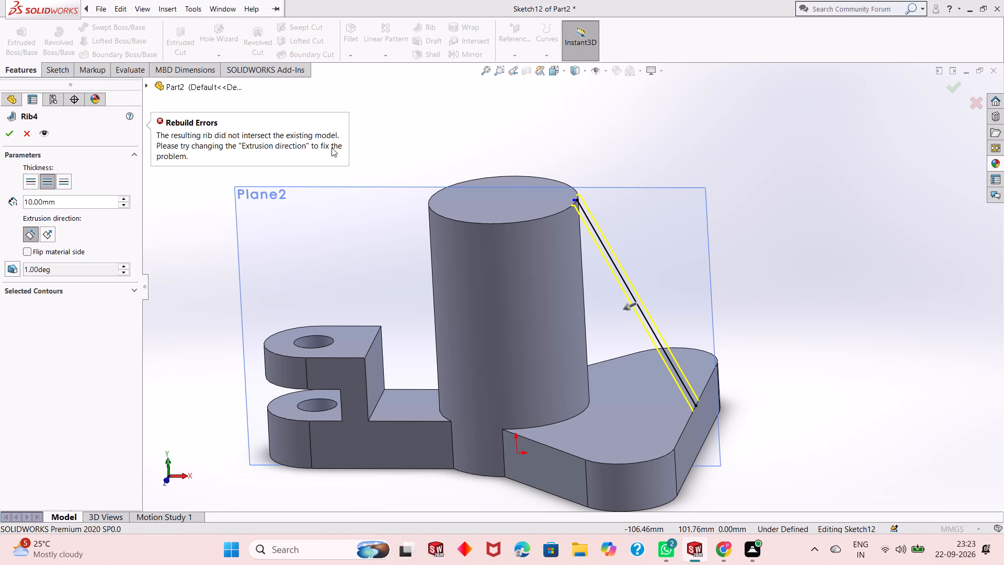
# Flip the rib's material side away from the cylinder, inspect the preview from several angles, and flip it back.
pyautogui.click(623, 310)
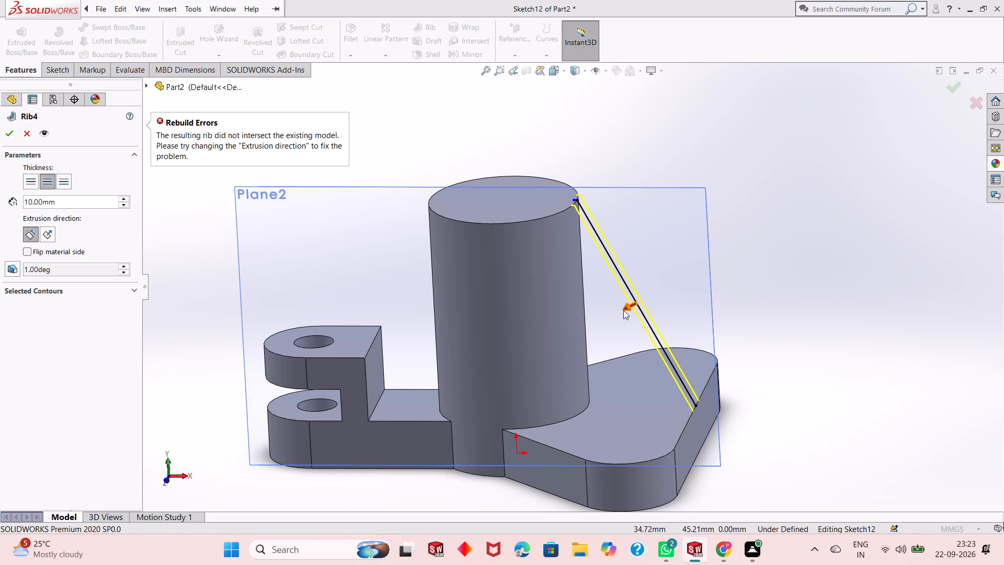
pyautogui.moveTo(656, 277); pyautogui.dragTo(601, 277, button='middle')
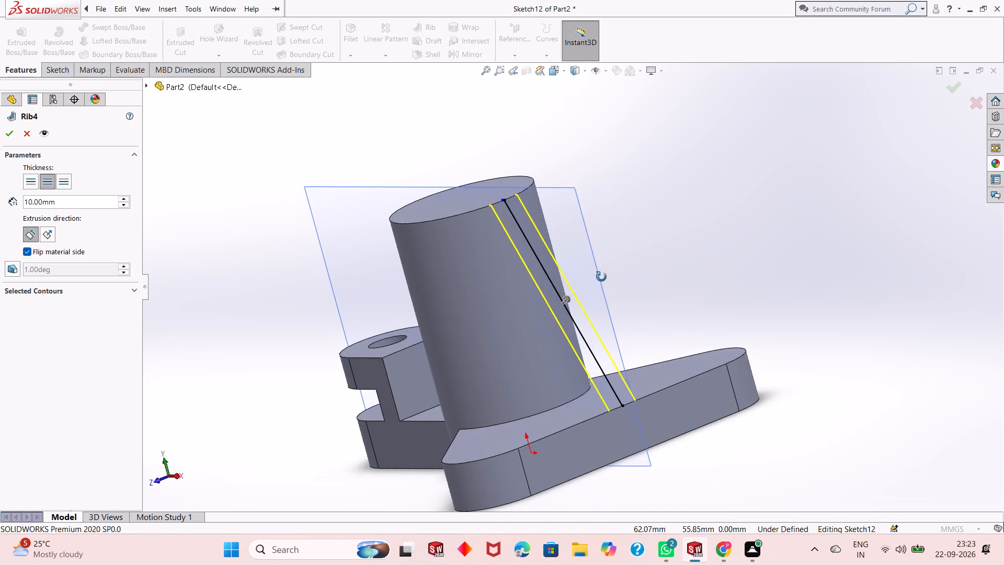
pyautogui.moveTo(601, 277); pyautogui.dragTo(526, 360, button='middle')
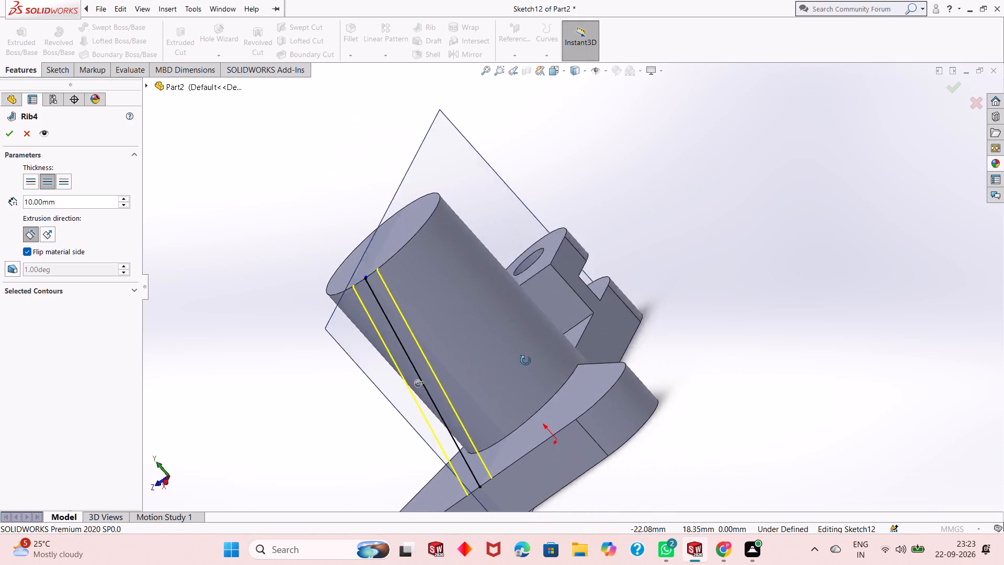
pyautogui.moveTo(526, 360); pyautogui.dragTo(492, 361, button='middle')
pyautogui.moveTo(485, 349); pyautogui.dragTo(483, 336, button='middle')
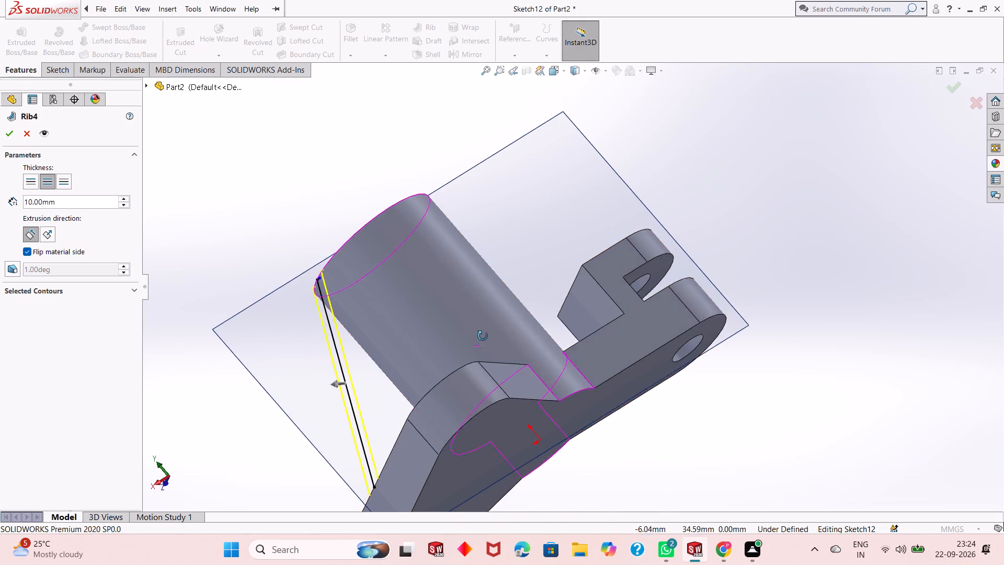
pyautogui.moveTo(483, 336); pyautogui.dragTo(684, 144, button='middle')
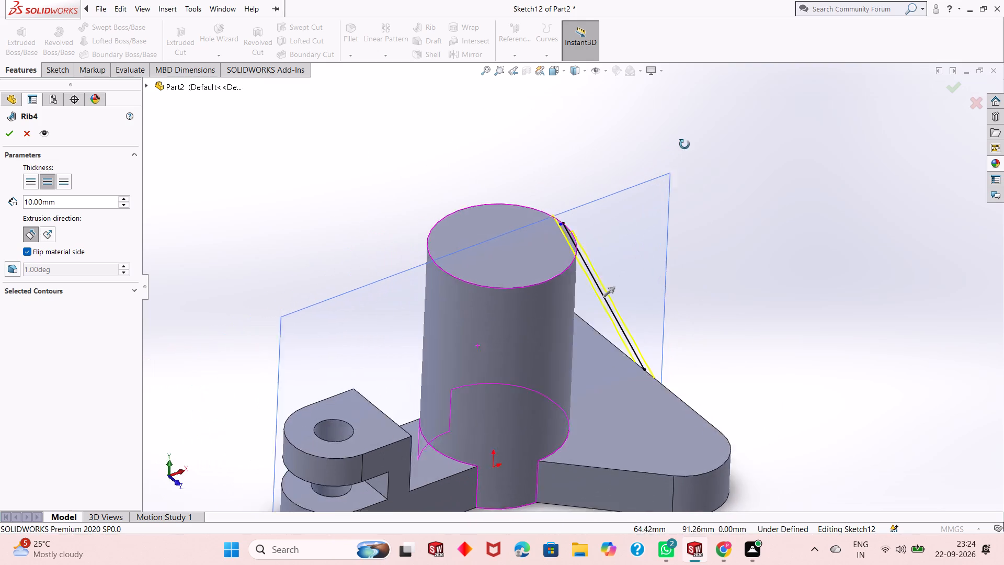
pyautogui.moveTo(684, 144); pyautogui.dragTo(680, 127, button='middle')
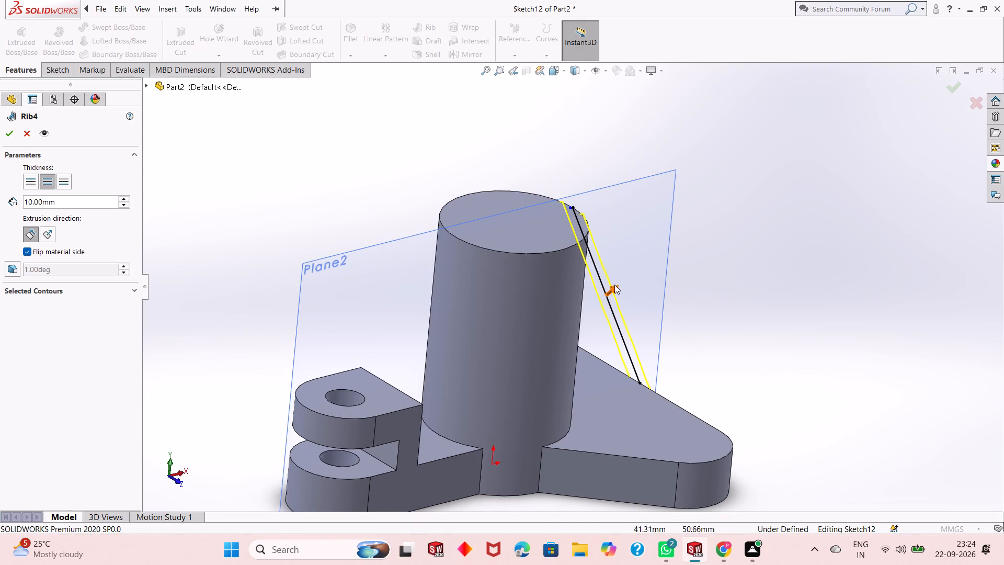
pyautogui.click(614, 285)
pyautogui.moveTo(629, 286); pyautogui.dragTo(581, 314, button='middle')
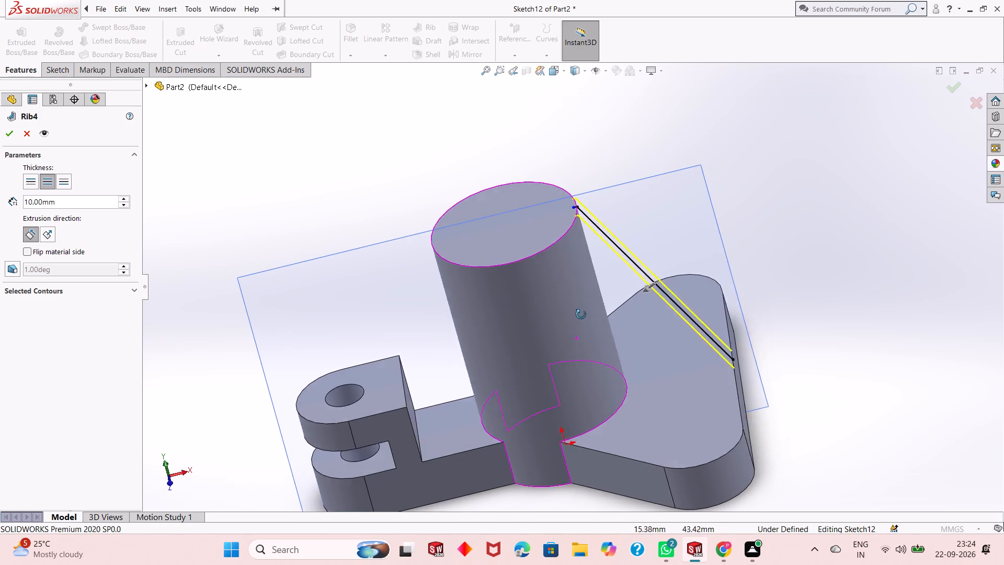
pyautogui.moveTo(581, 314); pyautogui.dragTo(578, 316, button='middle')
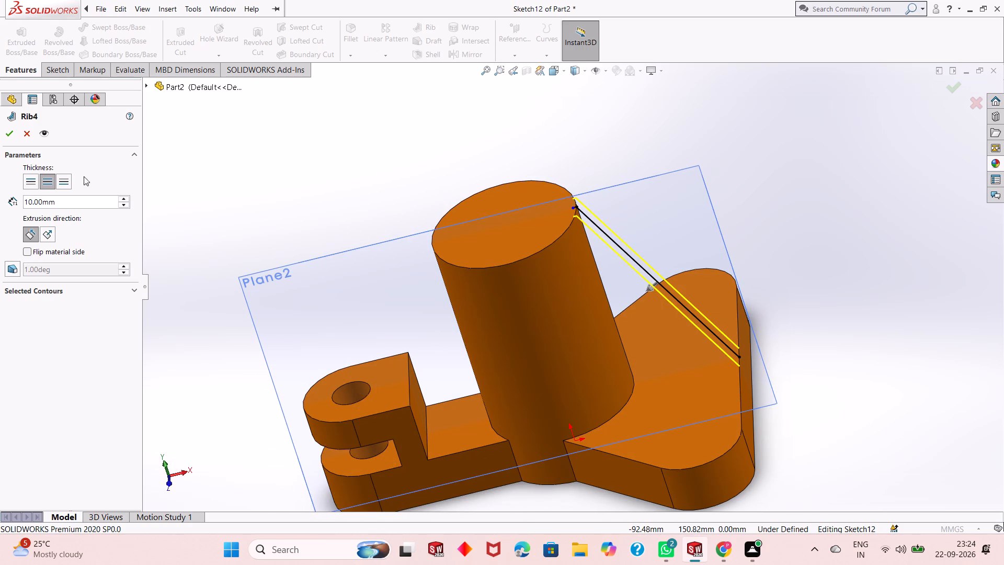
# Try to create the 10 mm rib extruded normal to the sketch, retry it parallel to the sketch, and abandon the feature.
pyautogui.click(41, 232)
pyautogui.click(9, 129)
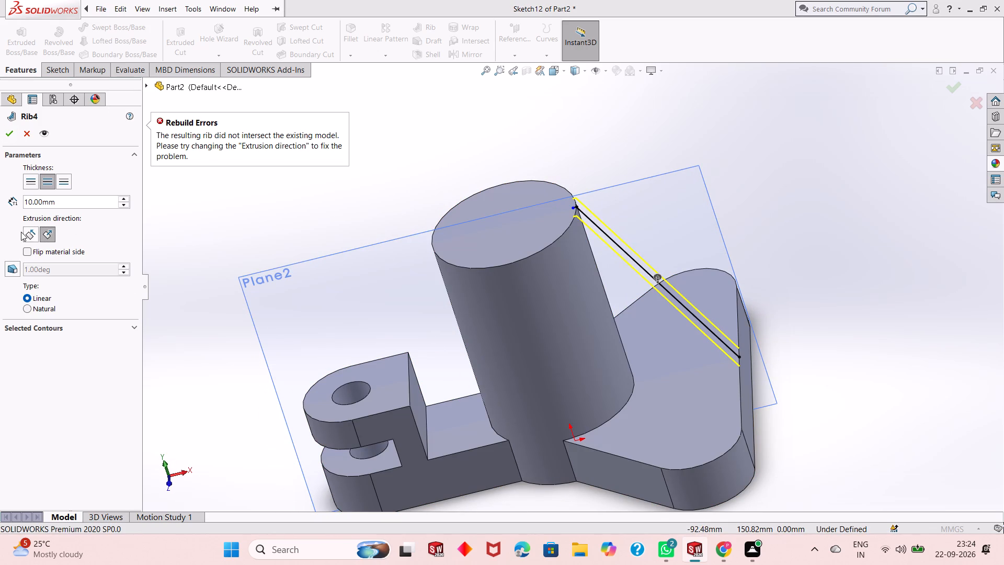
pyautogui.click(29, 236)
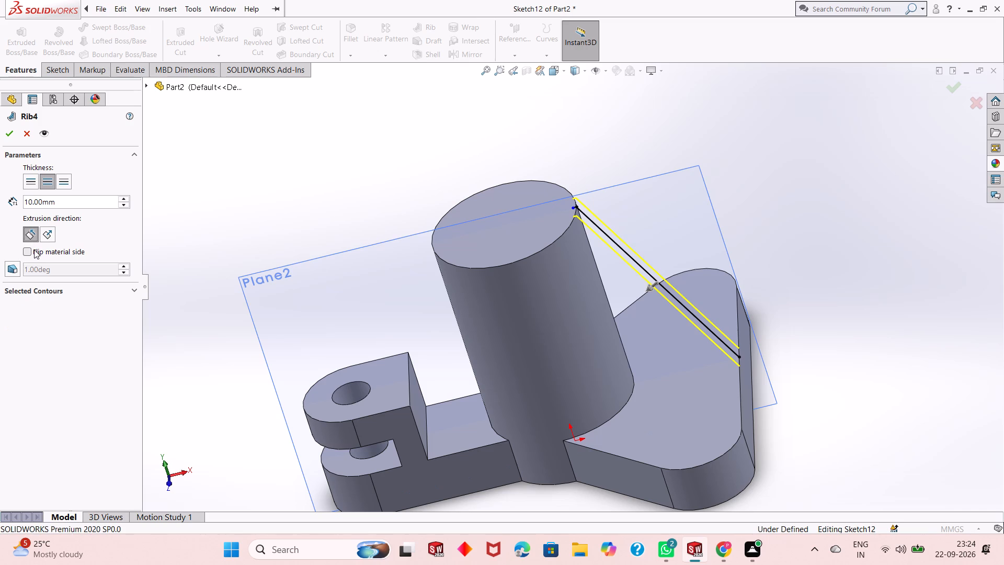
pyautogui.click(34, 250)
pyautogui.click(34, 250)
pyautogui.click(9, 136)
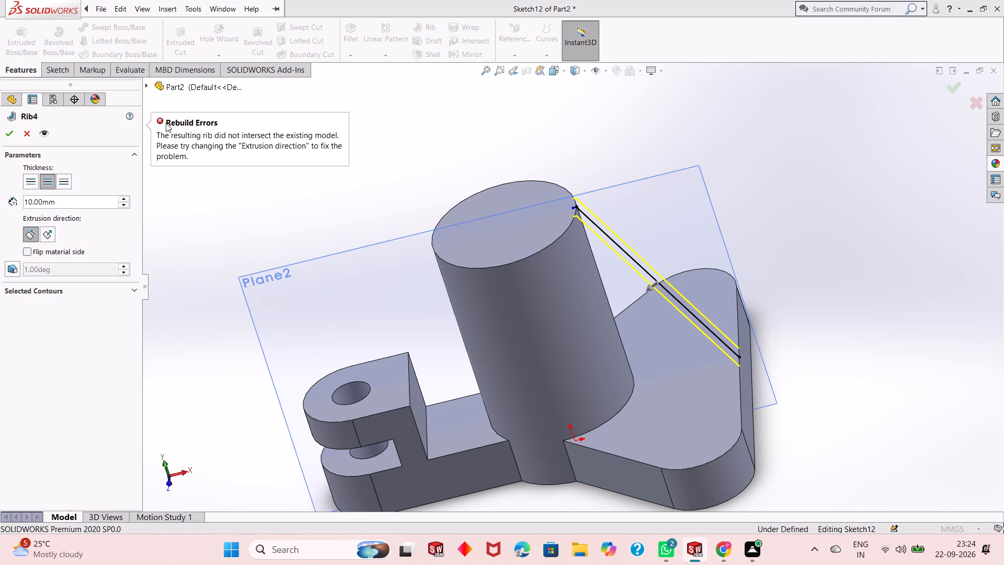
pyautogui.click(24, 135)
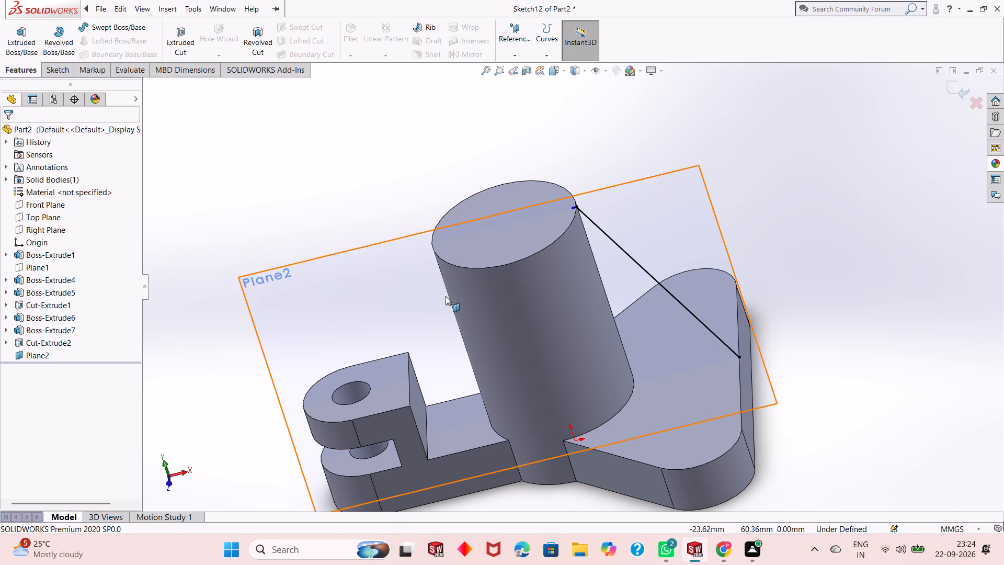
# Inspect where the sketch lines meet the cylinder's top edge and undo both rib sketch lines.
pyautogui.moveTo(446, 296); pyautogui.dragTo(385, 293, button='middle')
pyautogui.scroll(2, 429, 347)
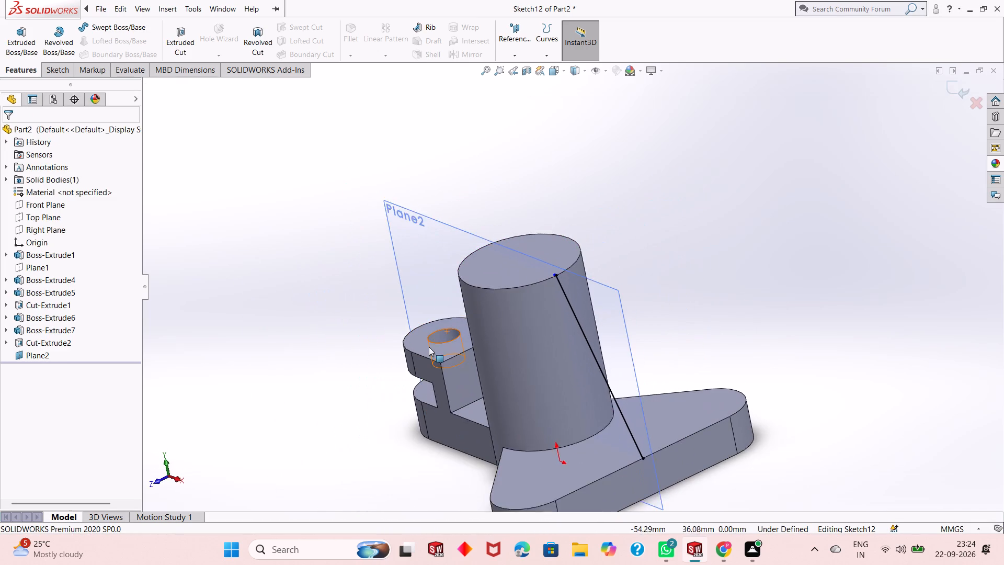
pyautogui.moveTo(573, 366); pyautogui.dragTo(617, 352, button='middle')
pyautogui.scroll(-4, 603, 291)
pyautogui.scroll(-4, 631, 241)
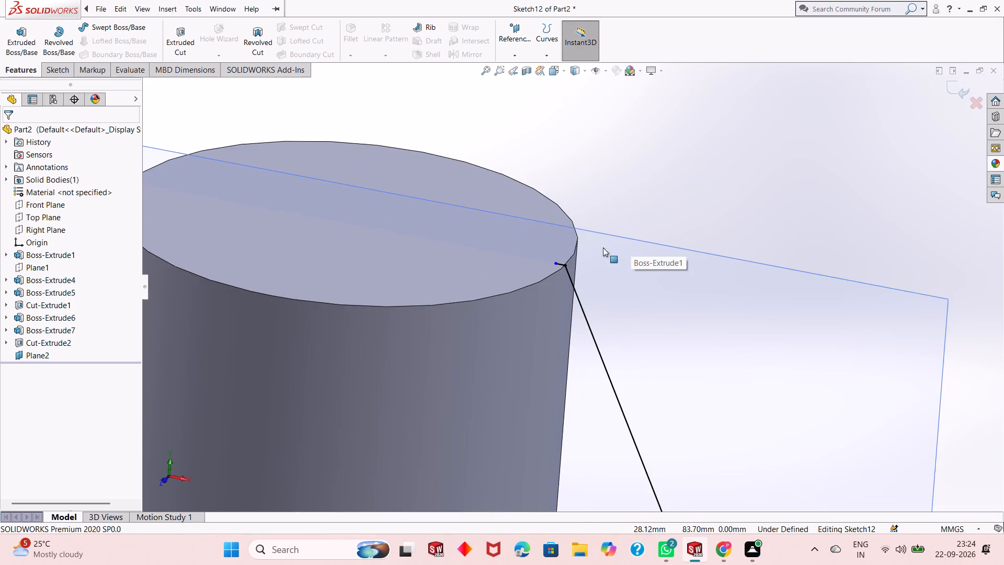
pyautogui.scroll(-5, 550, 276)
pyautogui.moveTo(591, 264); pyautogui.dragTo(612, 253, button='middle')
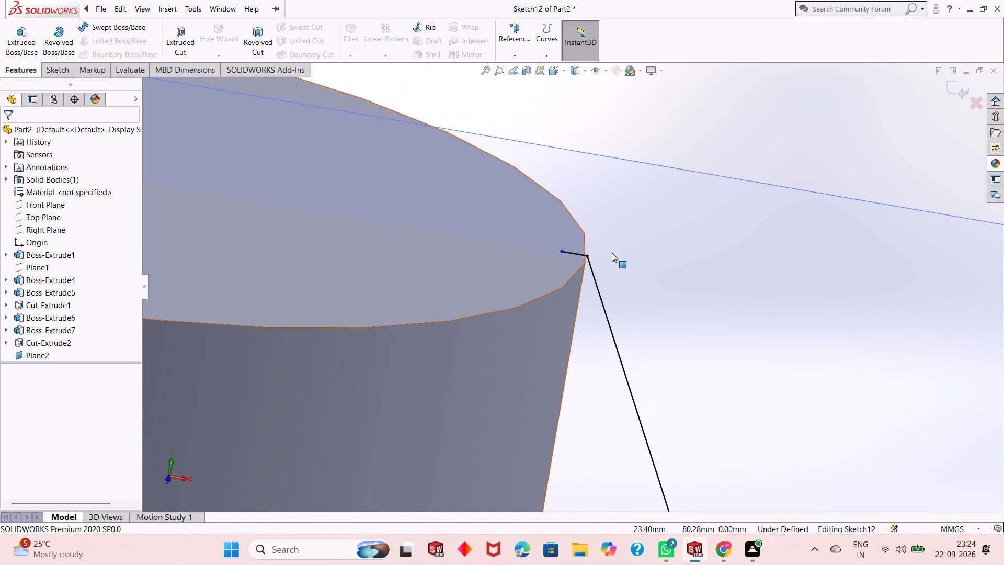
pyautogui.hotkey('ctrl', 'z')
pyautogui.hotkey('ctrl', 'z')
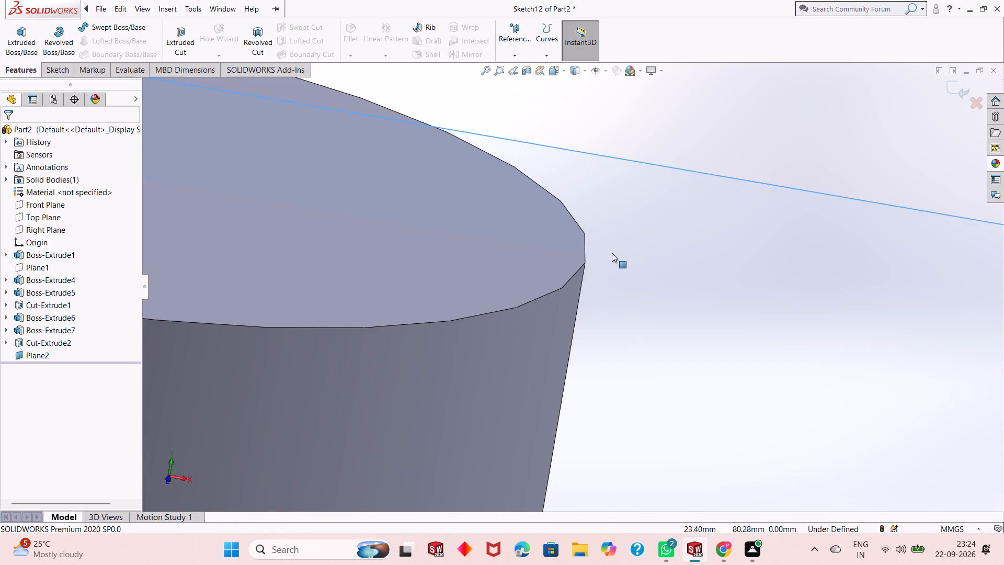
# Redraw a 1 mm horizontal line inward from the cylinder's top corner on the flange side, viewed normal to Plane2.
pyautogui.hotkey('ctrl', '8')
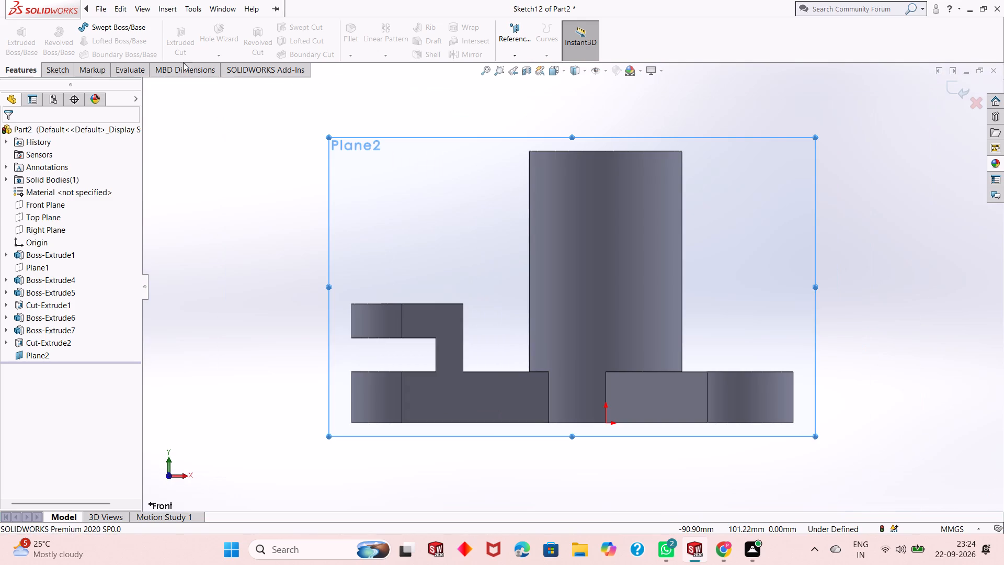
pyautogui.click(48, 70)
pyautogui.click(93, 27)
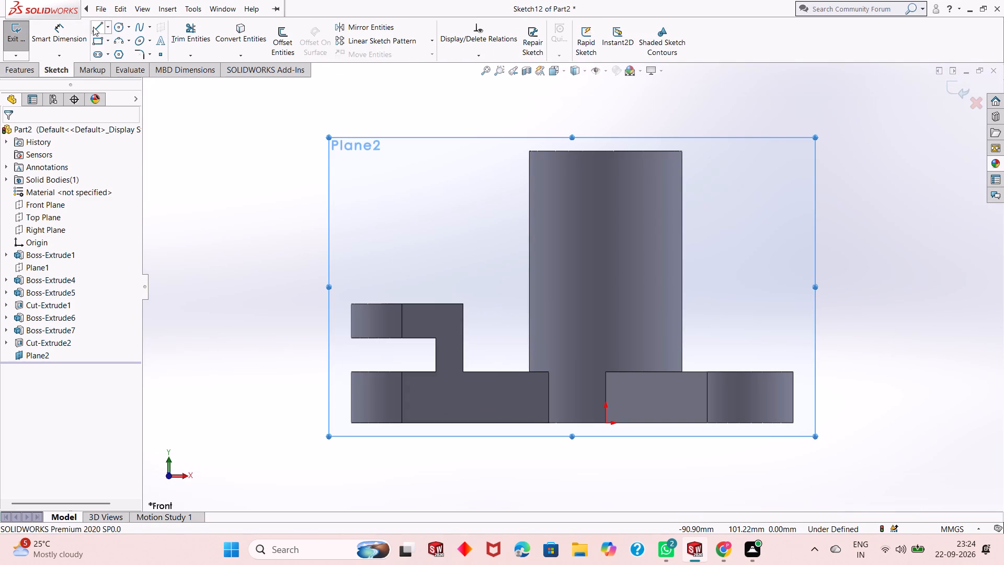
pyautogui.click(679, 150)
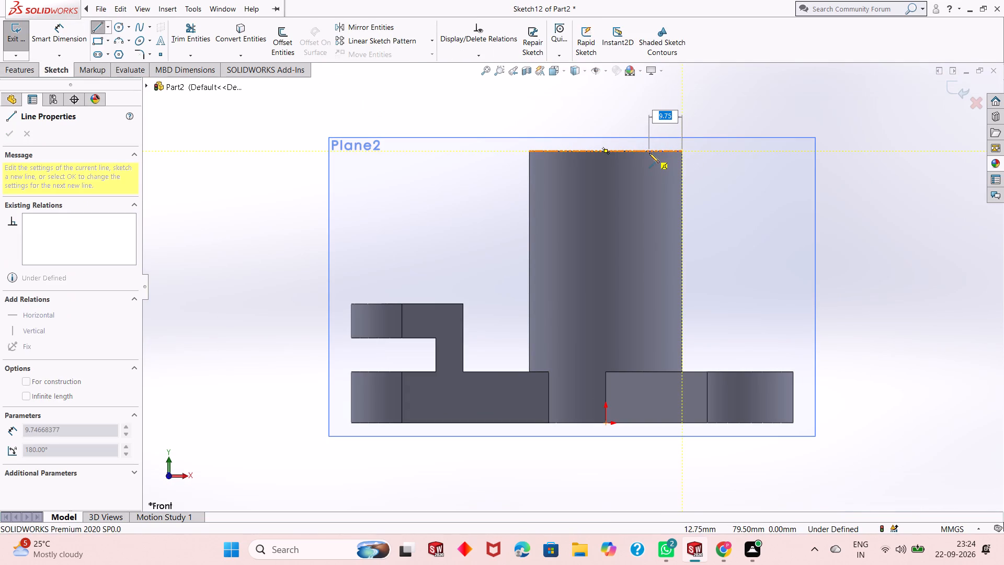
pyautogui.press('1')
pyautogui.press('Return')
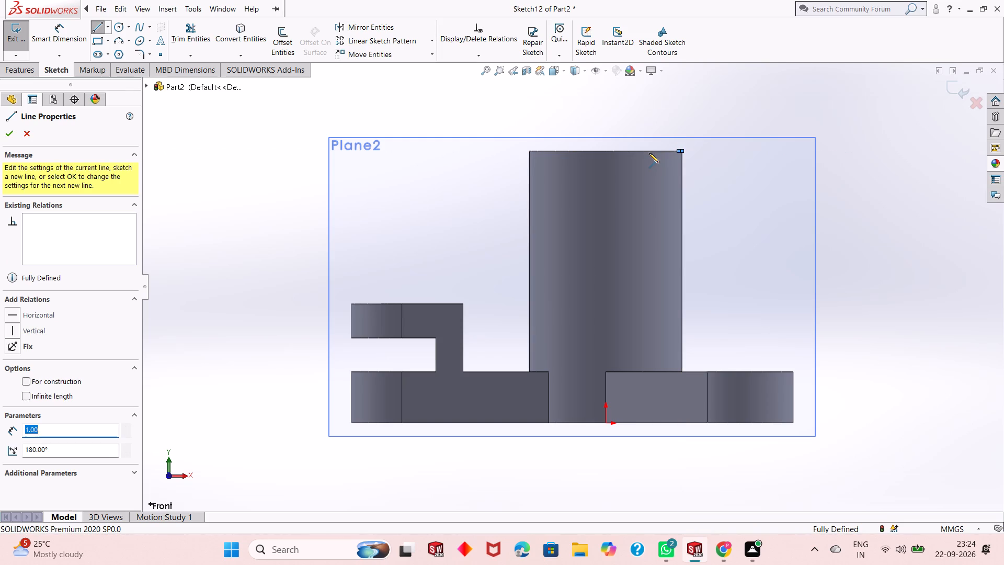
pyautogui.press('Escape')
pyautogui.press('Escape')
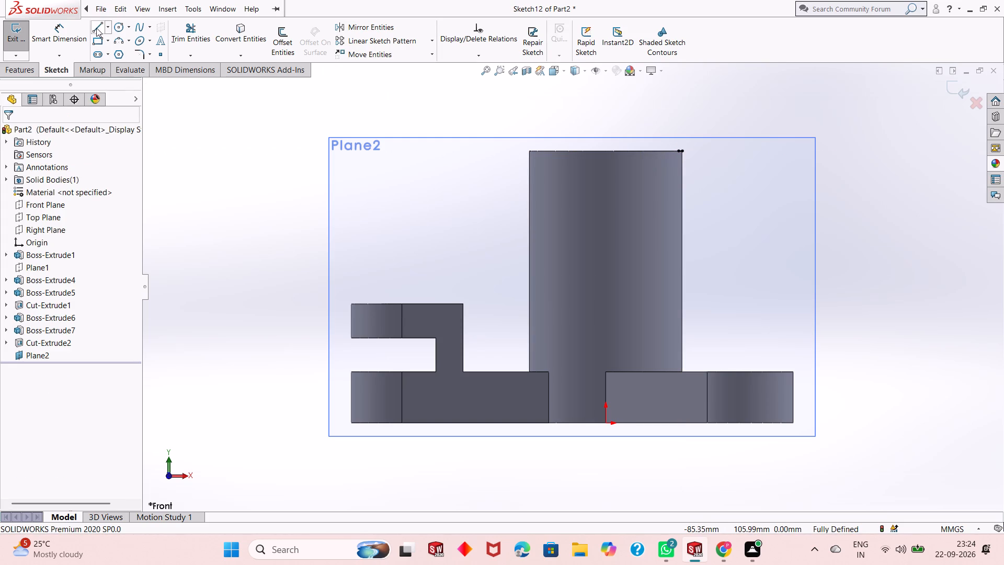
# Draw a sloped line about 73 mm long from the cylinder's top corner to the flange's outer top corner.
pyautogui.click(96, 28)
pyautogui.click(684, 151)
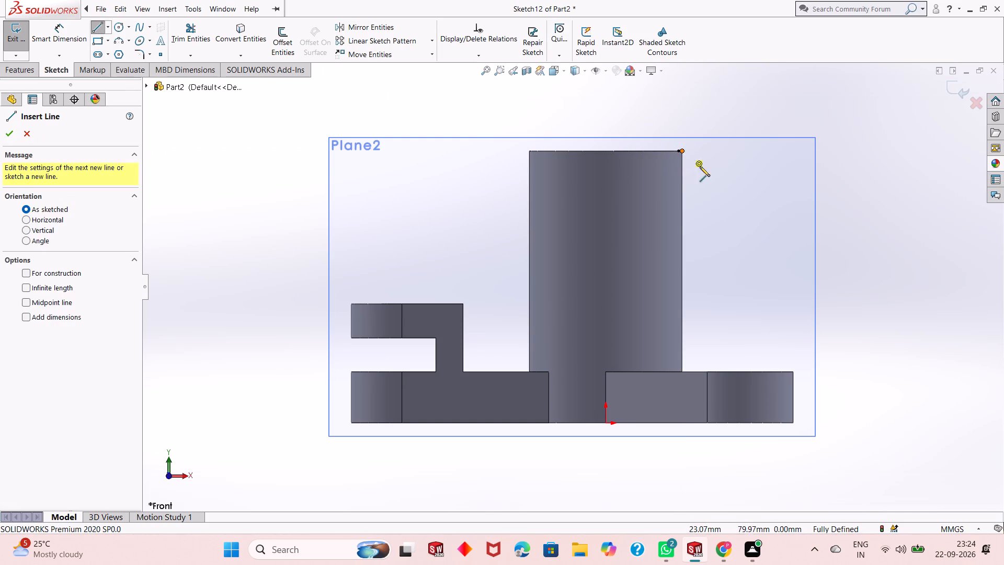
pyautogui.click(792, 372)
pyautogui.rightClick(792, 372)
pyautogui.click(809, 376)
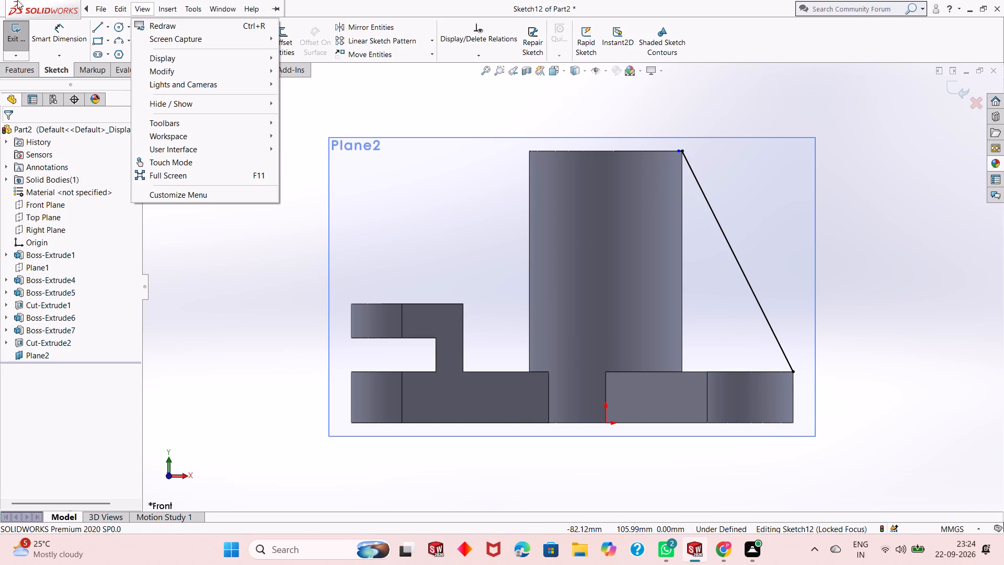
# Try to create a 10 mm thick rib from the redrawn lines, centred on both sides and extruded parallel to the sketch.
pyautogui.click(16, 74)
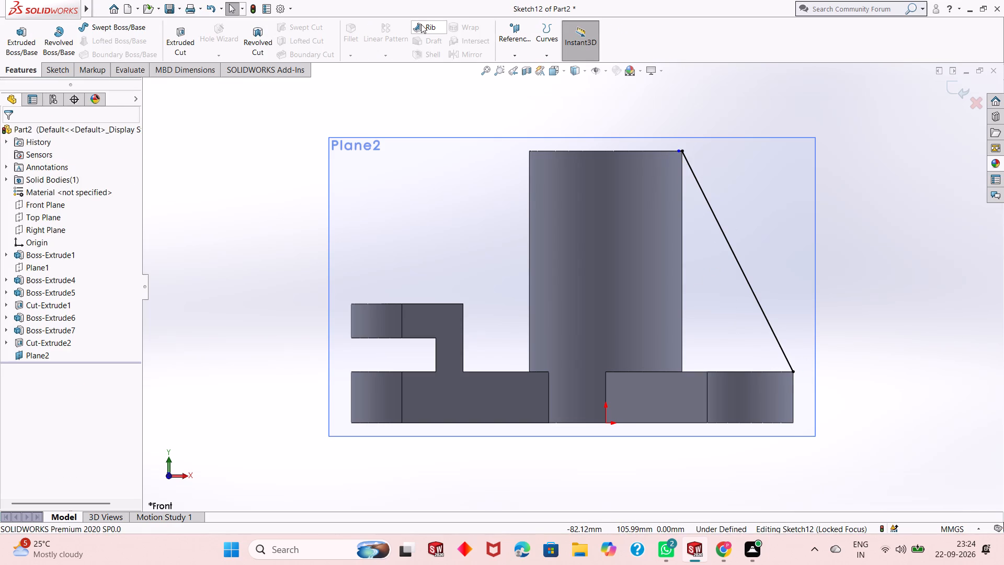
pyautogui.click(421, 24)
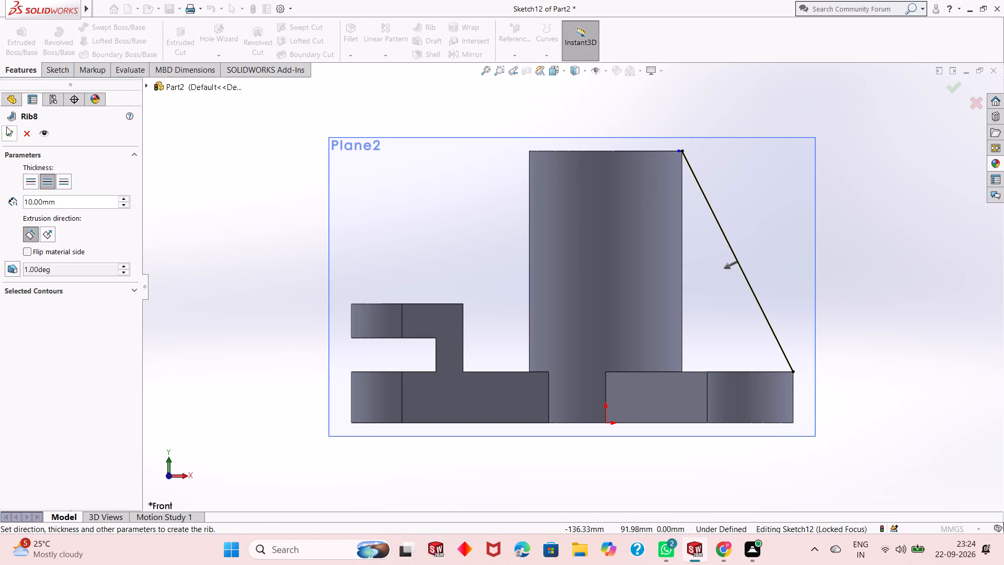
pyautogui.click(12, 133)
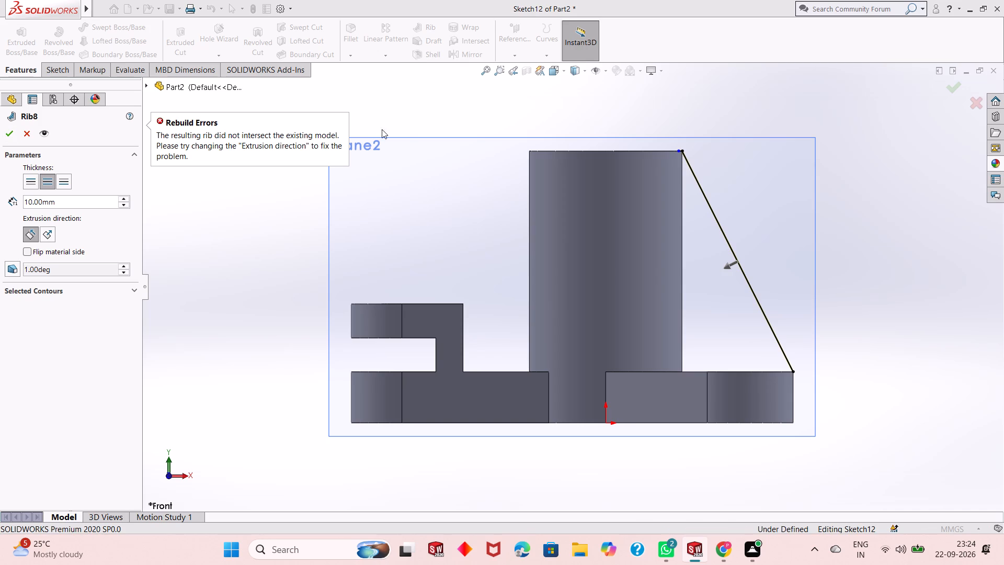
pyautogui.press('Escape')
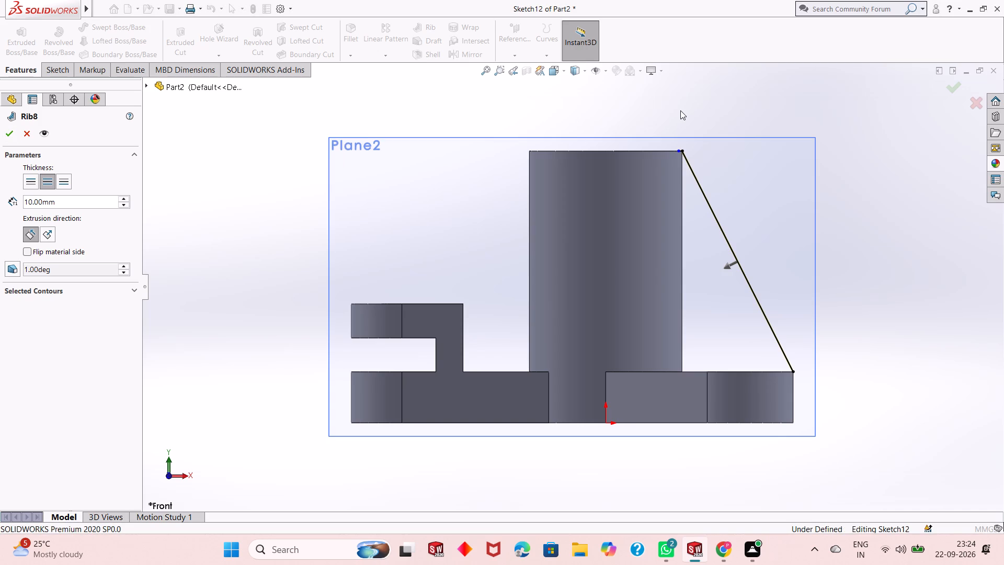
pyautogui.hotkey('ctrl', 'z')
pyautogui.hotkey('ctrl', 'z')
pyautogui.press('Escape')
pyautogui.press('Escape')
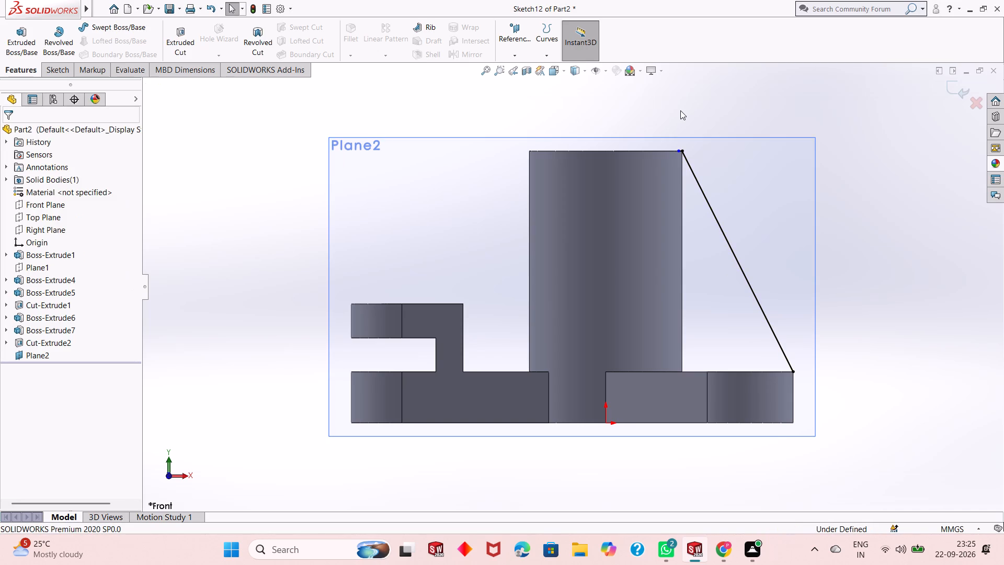
# Undo the redrawn rib lines and the creation of the sketch on Plane2.
pyautogui.hotkey('ctrl', 'z')
pyautogui.hotkey('ctrl', 'z')
pyautogui.rightClick(752, 153)
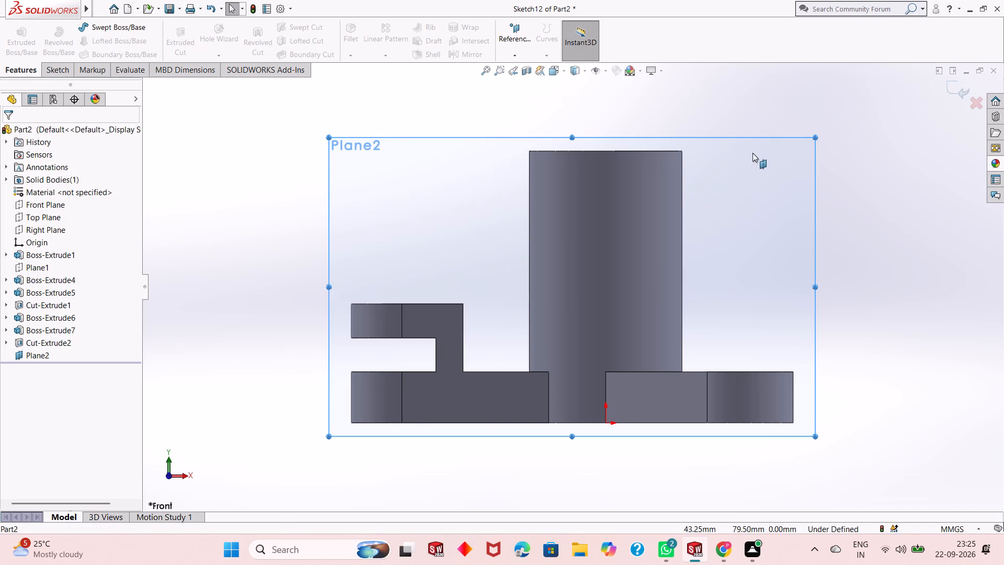
pyautogui.press('`')
pyautogui.press('Escape')
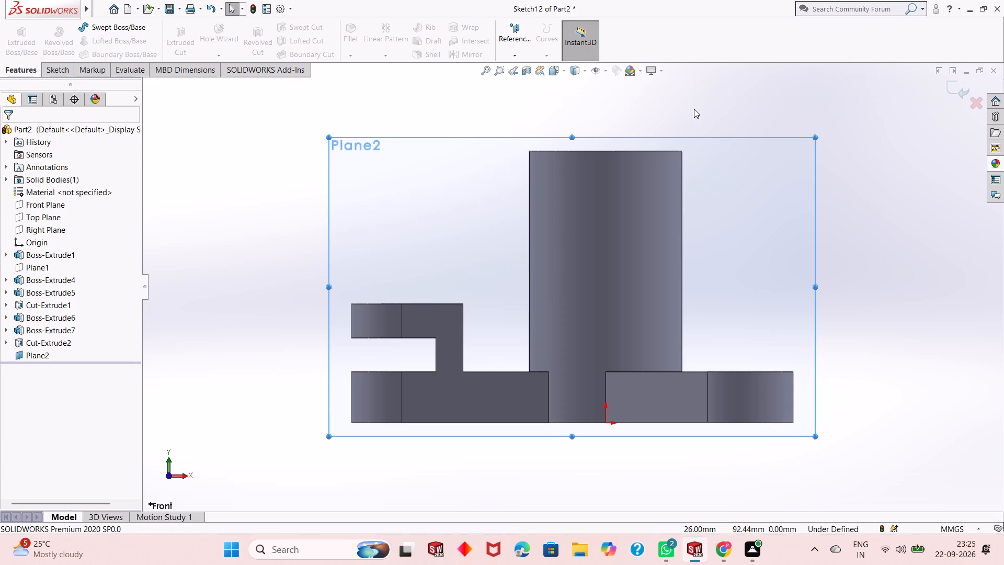
pyautogui.hotkey('ctrl', 'z')
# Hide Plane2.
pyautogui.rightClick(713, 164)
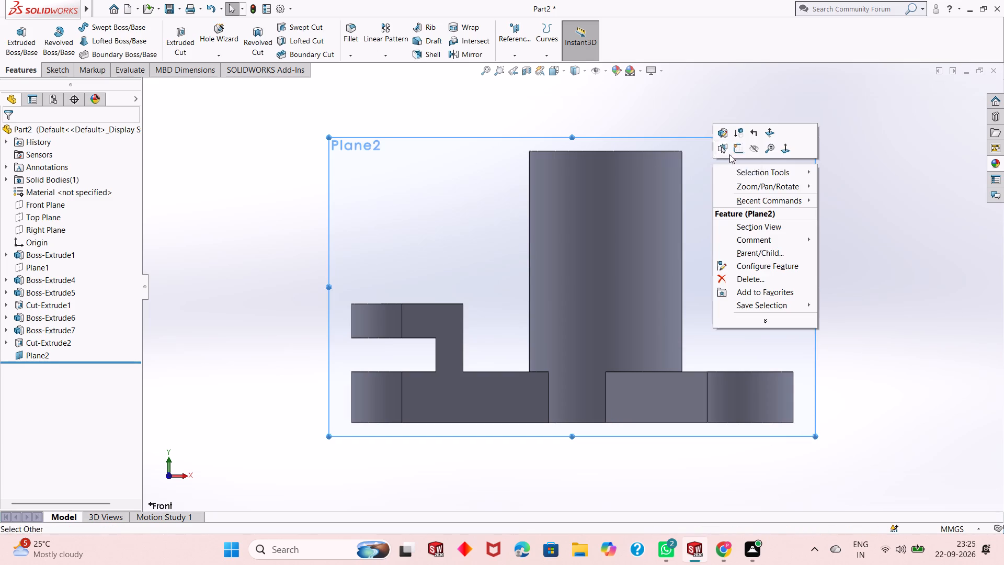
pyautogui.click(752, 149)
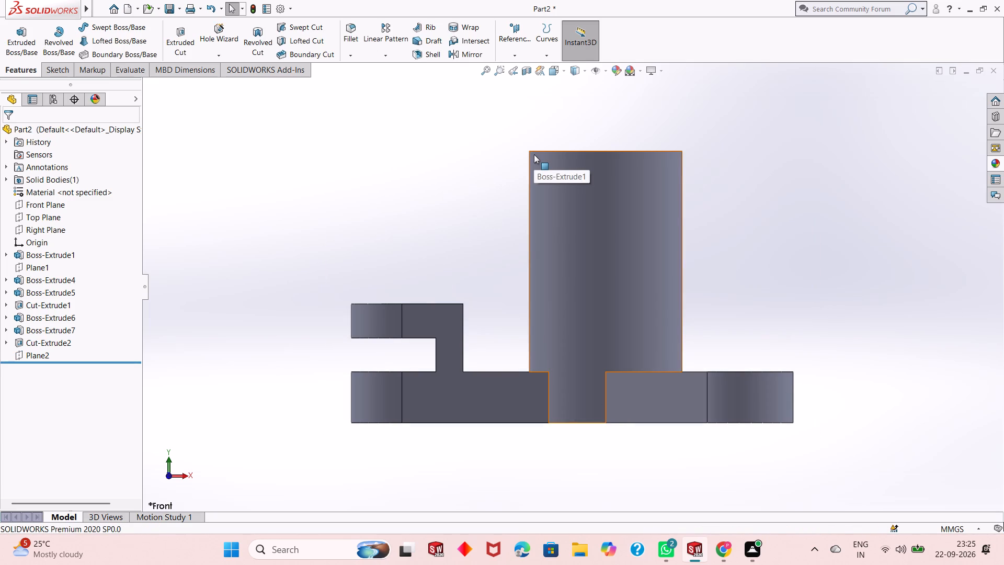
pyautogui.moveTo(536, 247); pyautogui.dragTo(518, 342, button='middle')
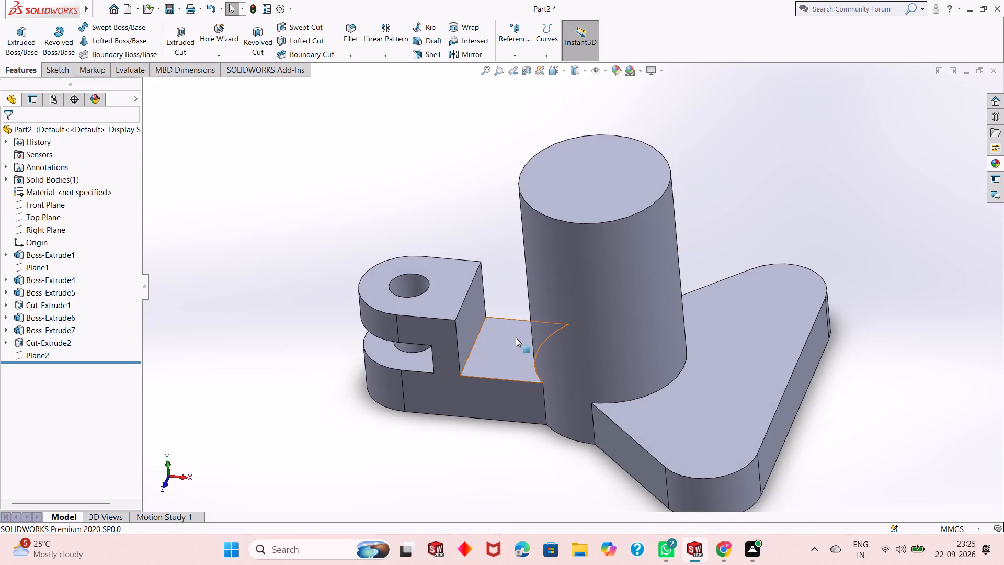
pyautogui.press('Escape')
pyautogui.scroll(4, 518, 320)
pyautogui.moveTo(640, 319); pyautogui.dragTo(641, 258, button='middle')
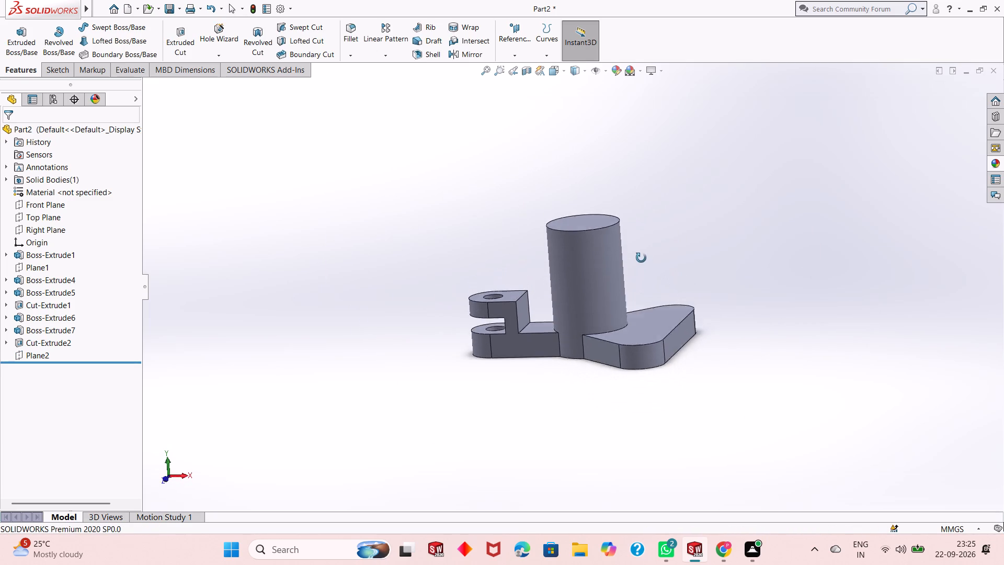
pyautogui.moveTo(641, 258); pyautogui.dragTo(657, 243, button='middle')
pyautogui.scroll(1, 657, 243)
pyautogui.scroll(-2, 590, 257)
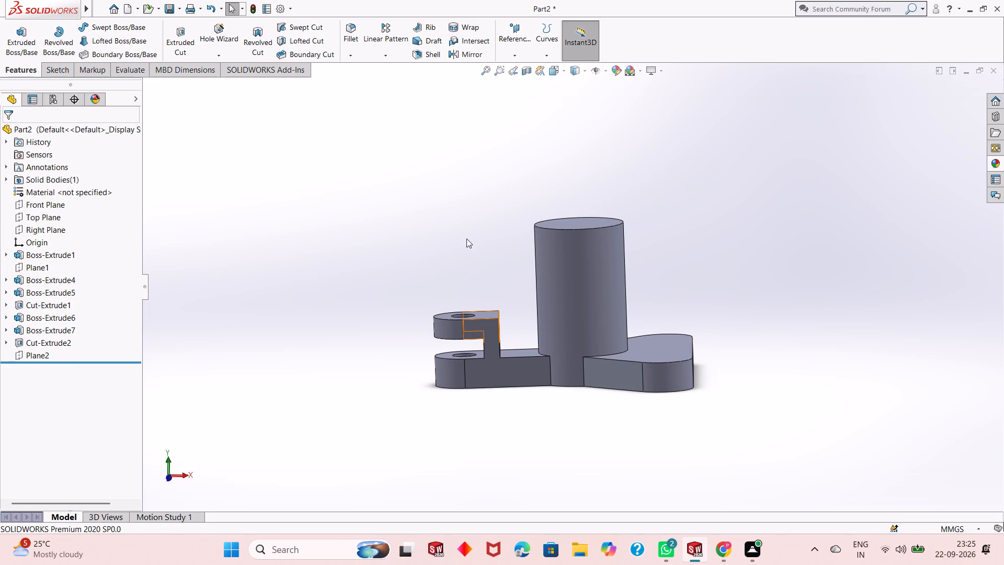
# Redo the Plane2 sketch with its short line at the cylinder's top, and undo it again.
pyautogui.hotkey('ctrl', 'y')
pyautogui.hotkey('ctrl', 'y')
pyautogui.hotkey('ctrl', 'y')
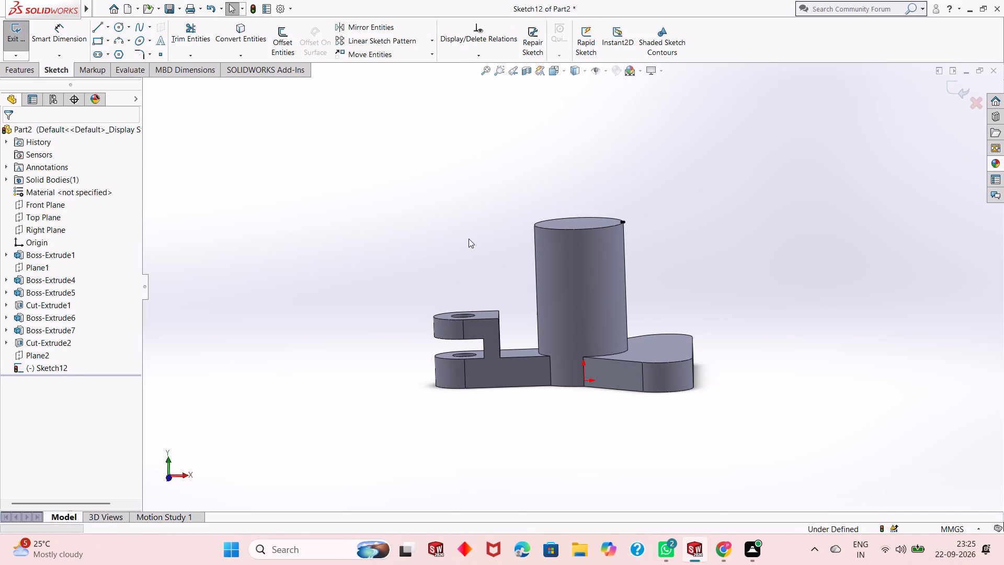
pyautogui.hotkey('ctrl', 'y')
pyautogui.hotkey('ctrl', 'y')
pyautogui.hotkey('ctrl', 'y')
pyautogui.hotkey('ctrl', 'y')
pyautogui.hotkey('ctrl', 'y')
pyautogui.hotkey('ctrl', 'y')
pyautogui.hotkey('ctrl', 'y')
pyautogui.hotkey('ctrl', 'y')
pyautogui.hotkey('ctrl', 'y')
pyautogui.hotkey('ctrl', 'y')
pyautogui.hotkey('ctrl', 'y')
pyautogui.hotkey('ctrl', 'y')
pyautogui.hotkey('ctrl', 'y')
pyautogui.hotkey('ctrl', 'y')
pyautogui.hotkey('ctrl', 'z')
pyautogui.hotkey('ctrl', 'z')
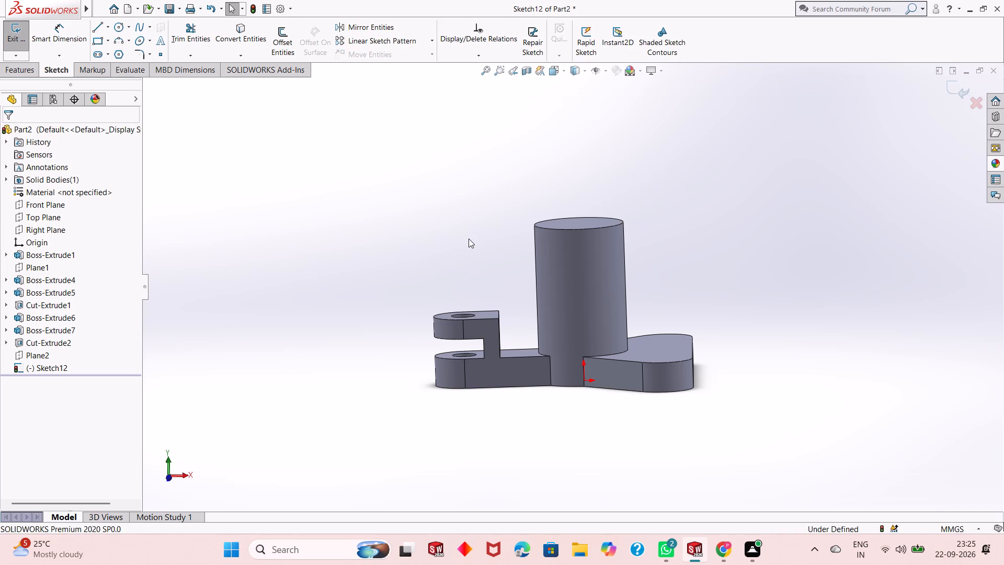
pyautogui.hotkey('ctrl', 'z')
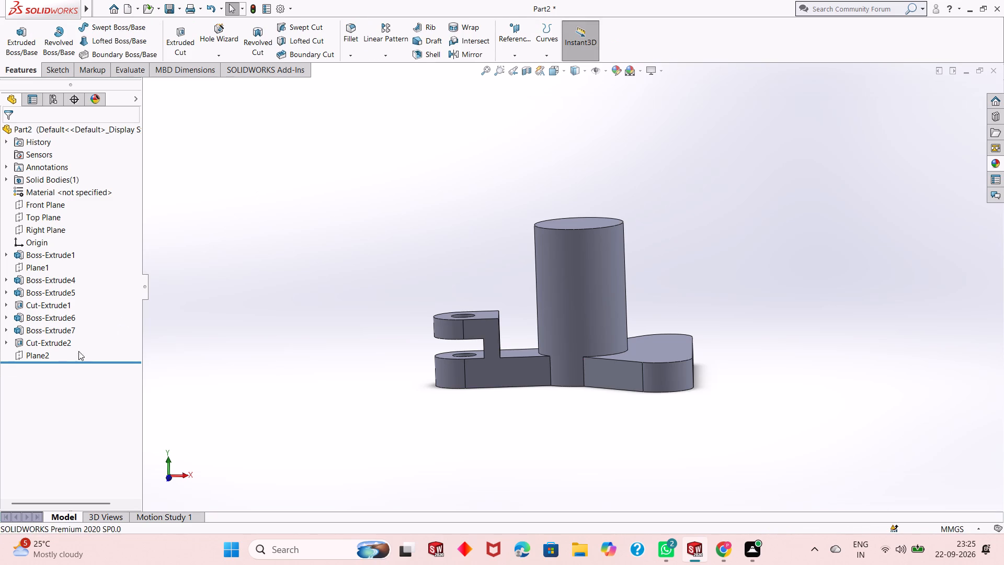
# Make Plane2 visible again in the model.
pyautogui.click(41, 359)
pyautogui.click(65, 344)
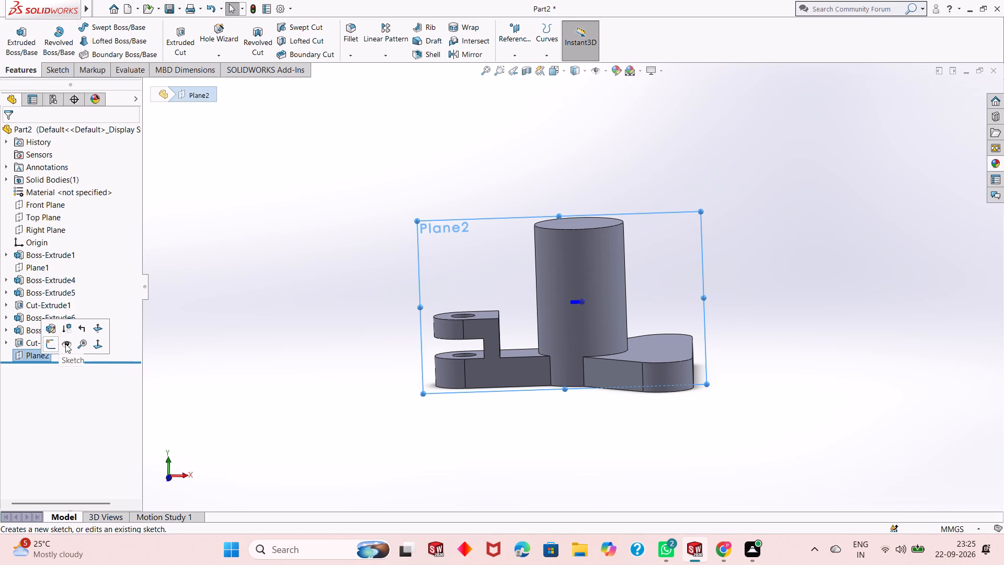
pyautogui.click(250, 255)
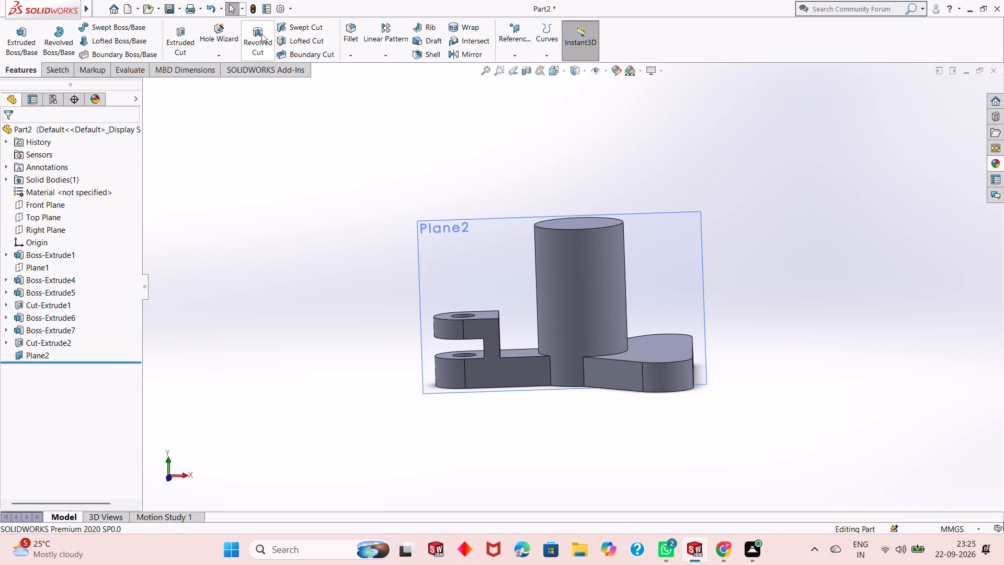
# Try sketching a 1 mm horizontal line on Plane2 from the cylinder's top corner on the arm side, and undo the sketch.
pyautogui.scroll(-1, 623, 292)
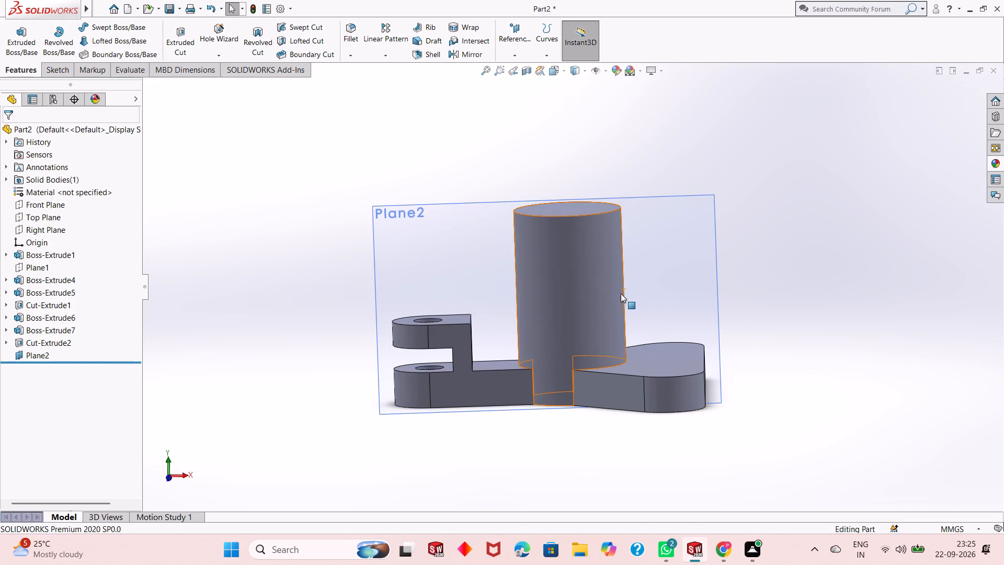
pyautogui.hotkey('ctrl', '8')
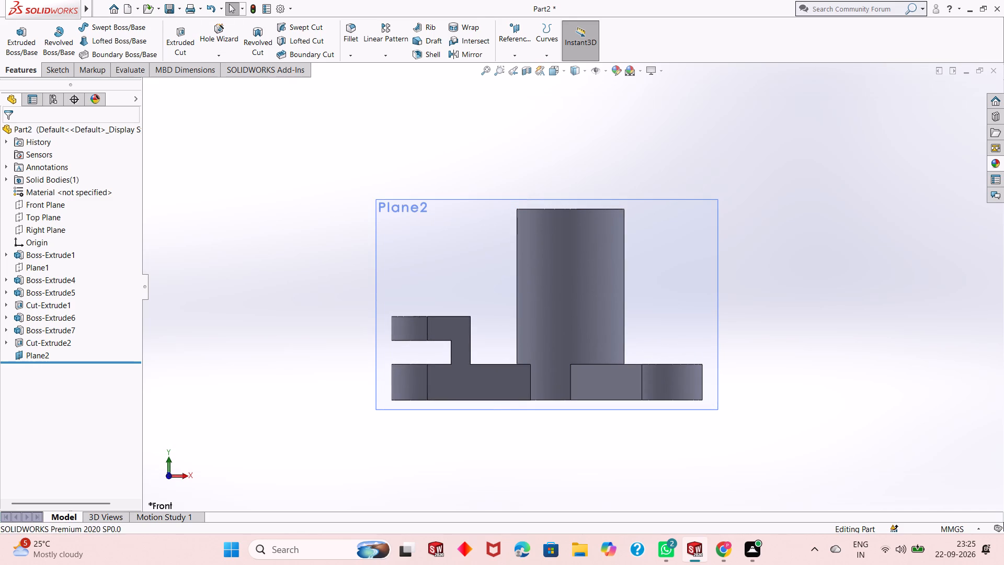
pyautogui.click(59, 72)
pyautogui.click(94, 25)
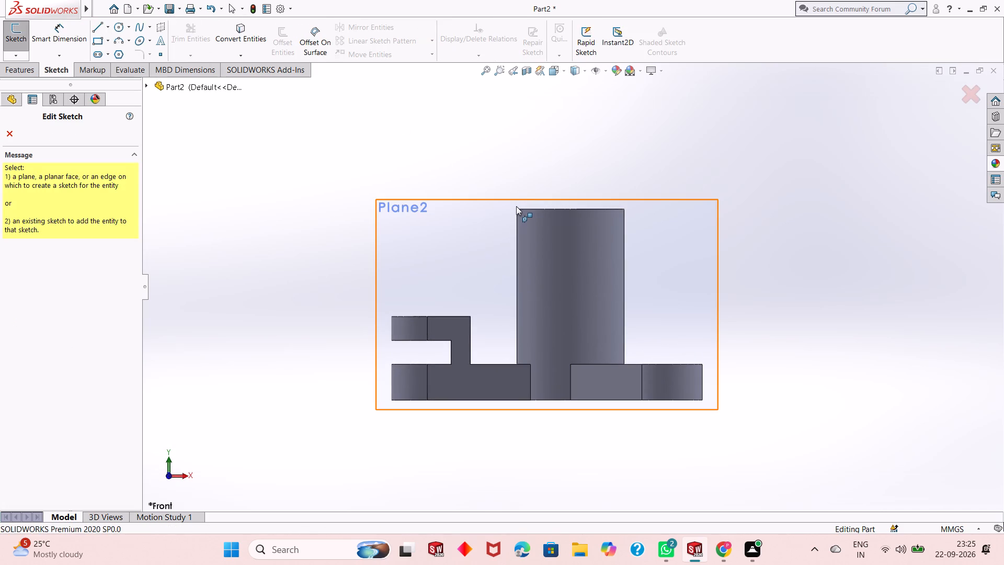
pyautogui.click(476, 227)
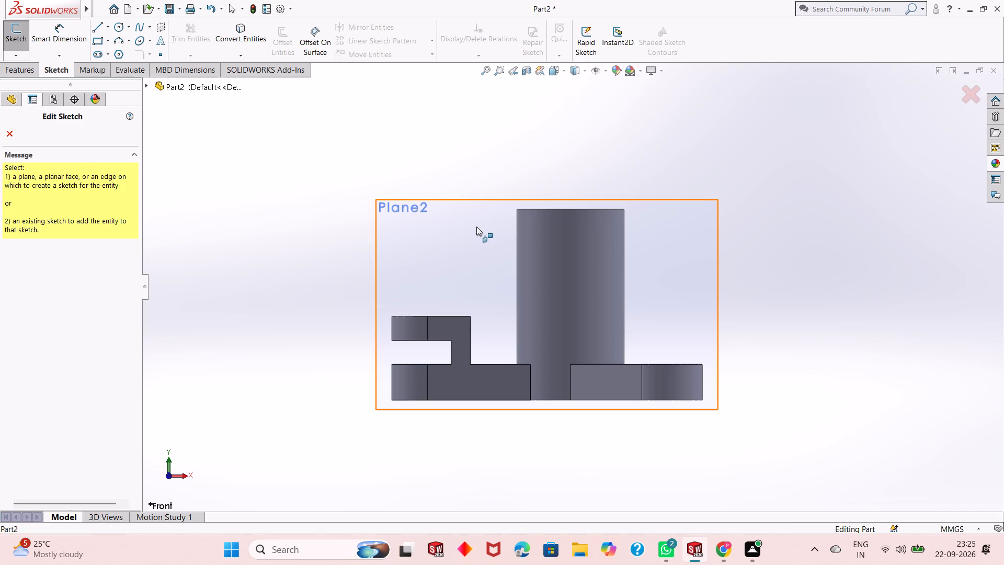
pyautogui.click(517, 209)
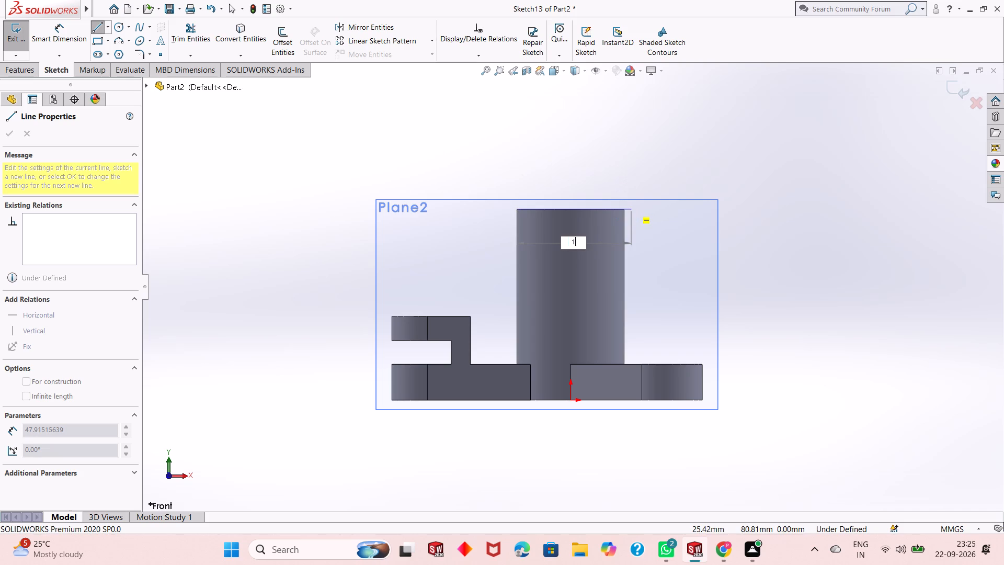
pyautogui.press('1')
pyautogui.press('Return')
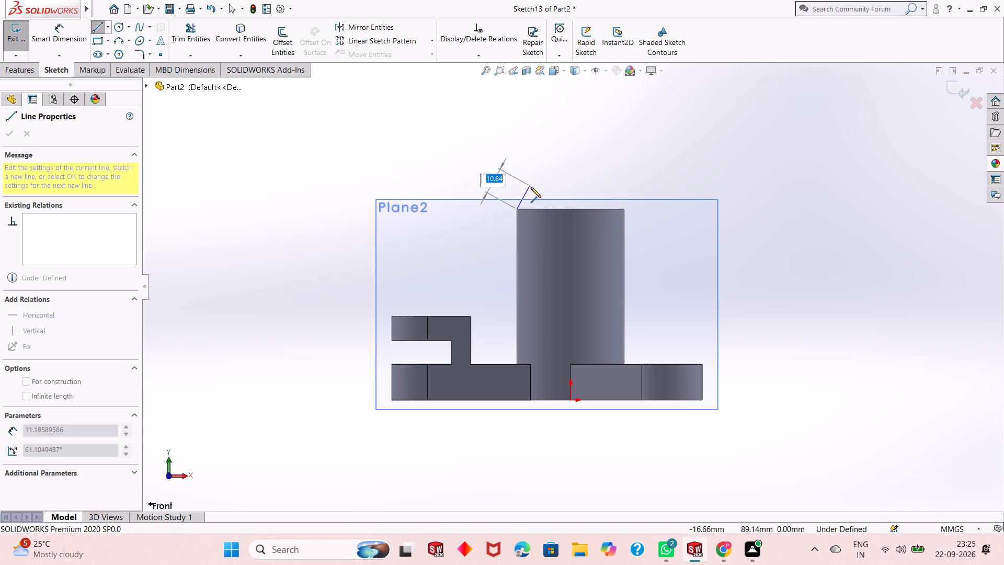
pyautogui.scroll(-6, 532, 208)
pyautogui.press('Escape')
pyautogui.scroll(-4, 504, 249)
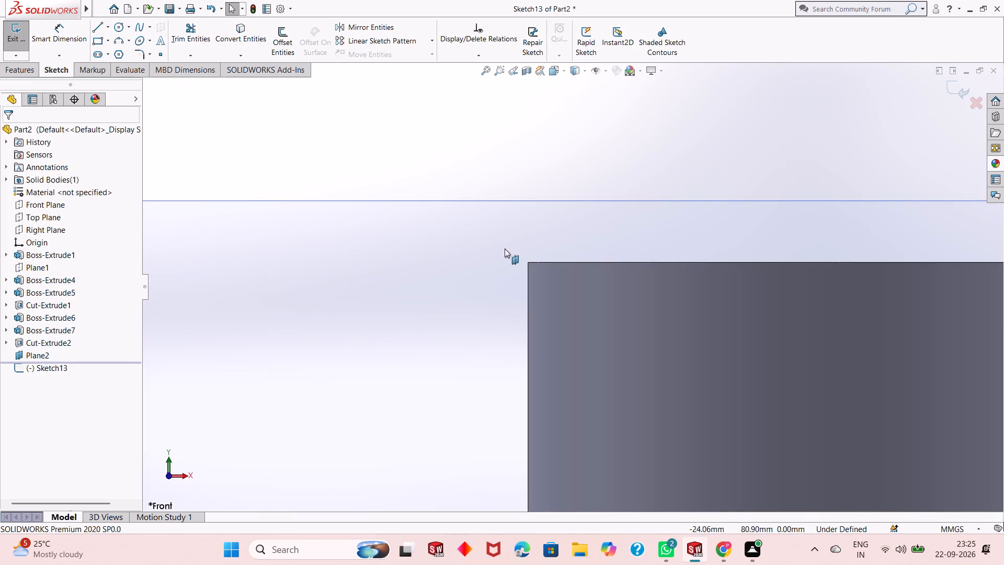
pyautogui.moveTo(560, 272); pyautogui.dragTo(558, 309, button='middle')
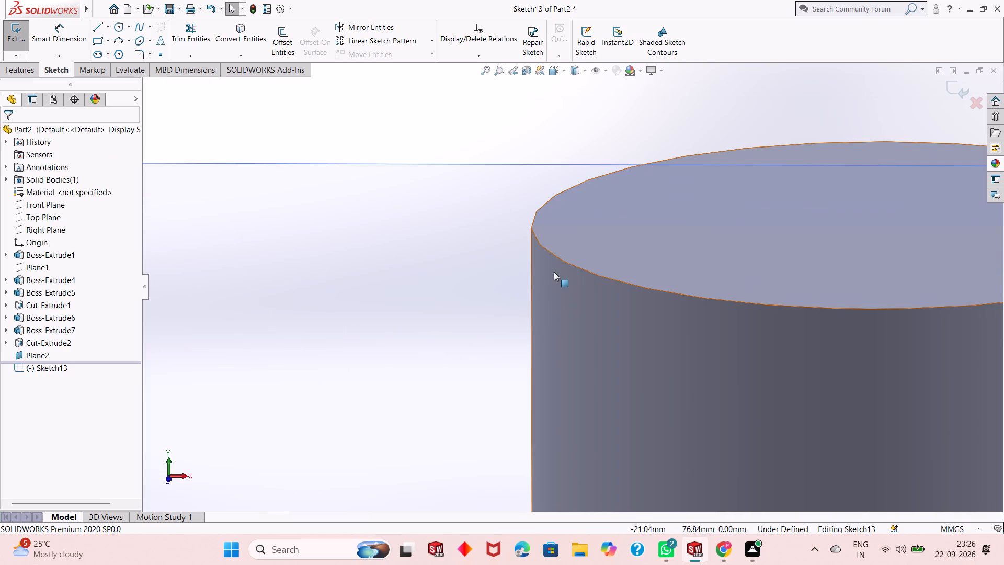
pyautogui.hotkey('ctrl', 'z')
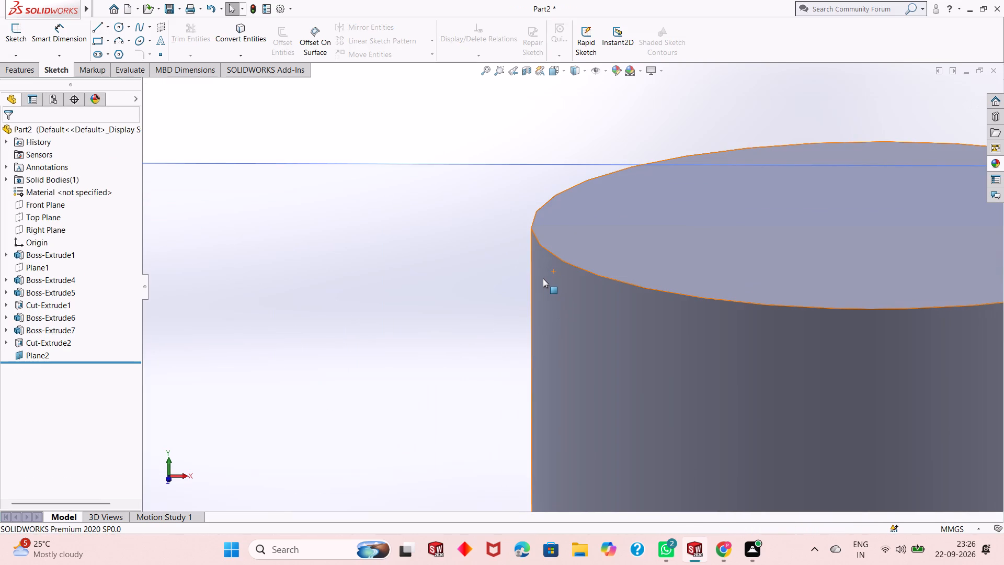
# Sketch a 1 mm horizontal line on Plane2 along the cylinder's top edge, starting at the corner on the arm side.
pyautogui.hotkey('ctrl', '8')
pyautogui.scroll(8, 543, 278)
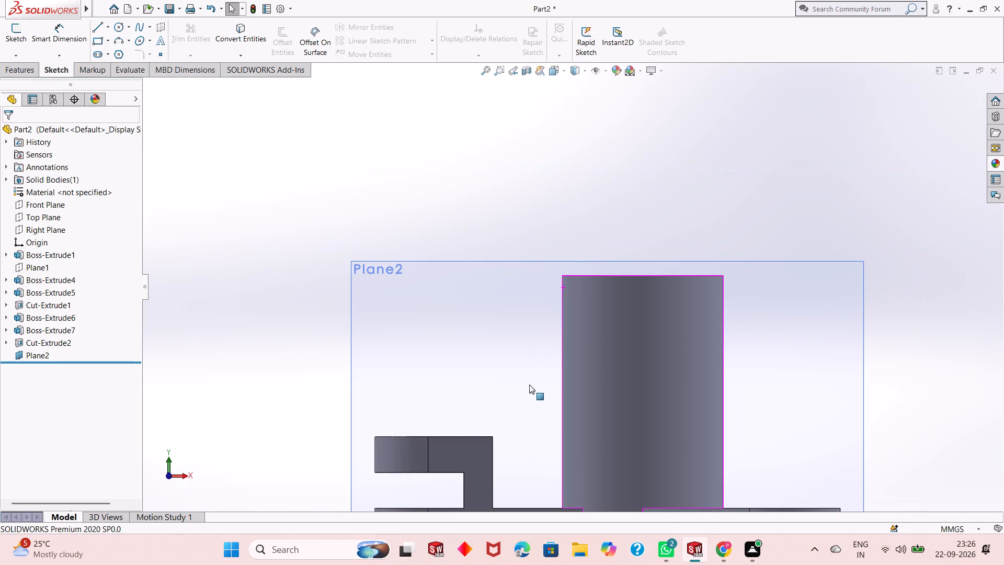
pyautogui.scroll(2, 519, 368)
pyautogui.scroll(-2, 618, 338)
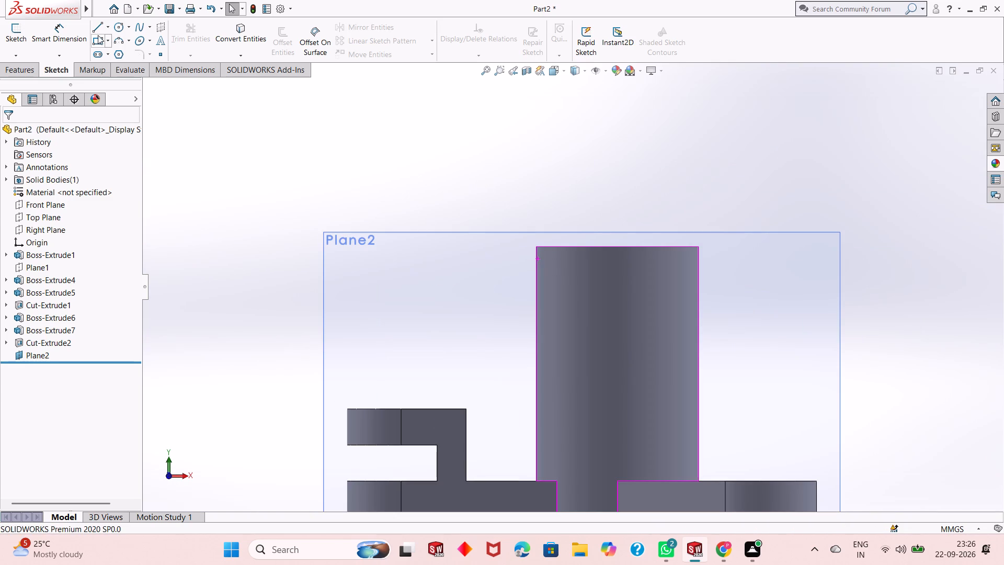
pyautogui.click(96, 33)
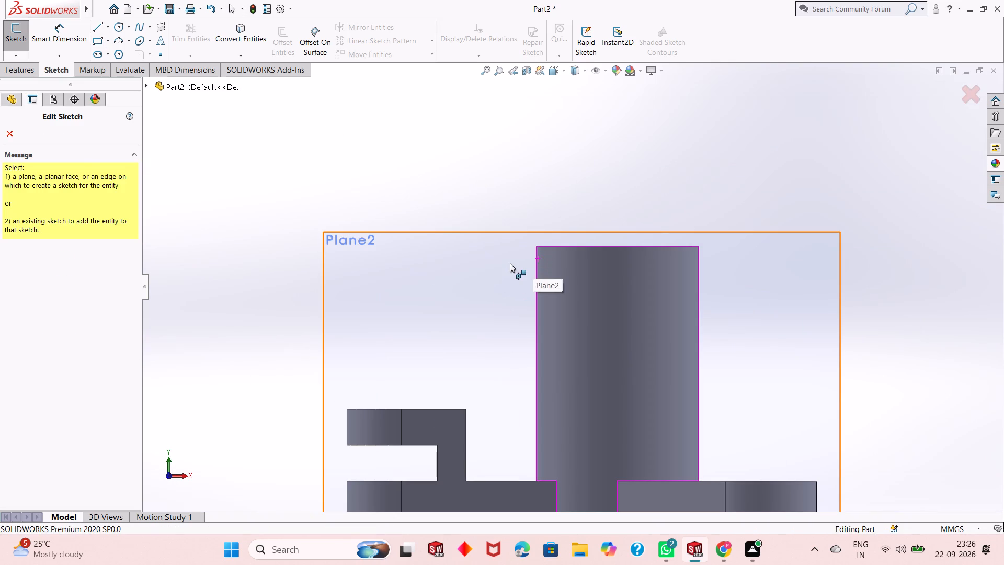
pyautogui.click(509, 264)
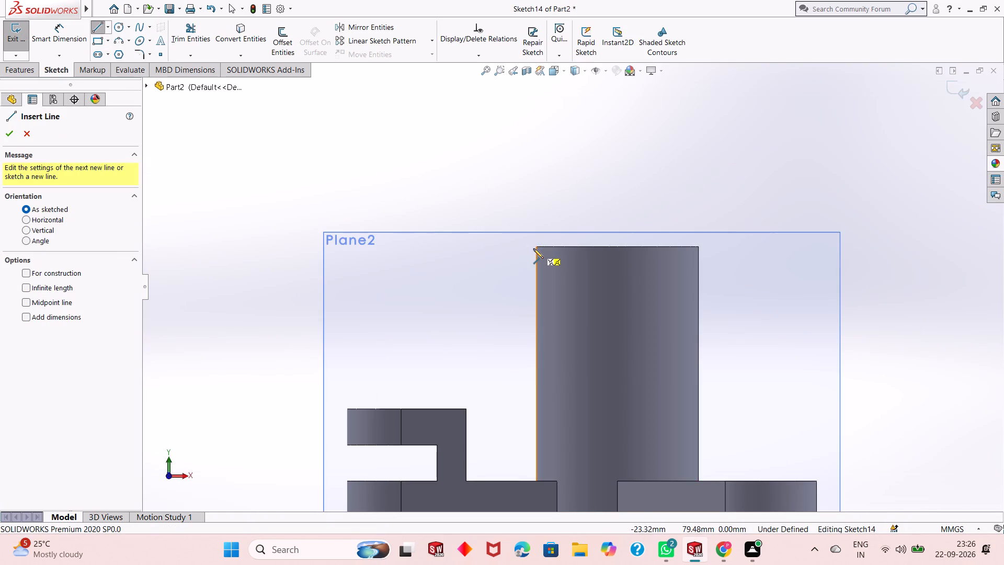
pyautogui.click(535, 247)
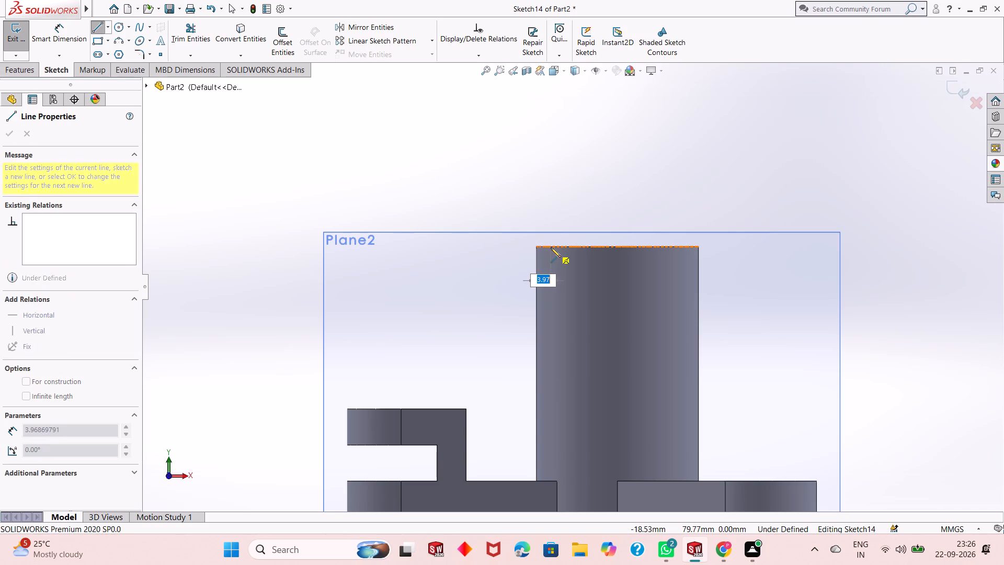
pyautogui.press('1')
pyautogui.press('Return')
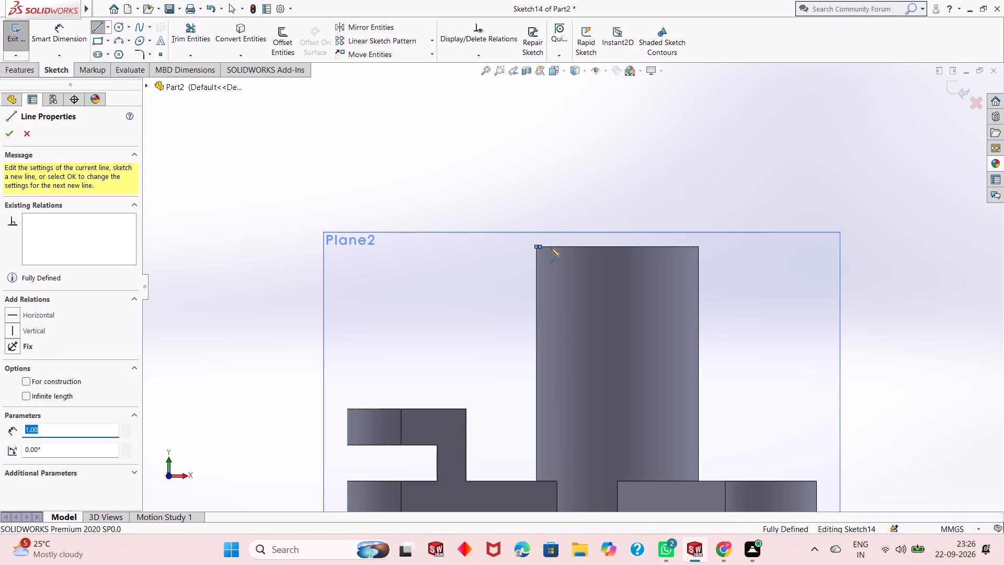
pyautogui.rightClick(551, 247)
pyautogui.click(557, 251)
pyautogui.scroll(-2, 557, 265)
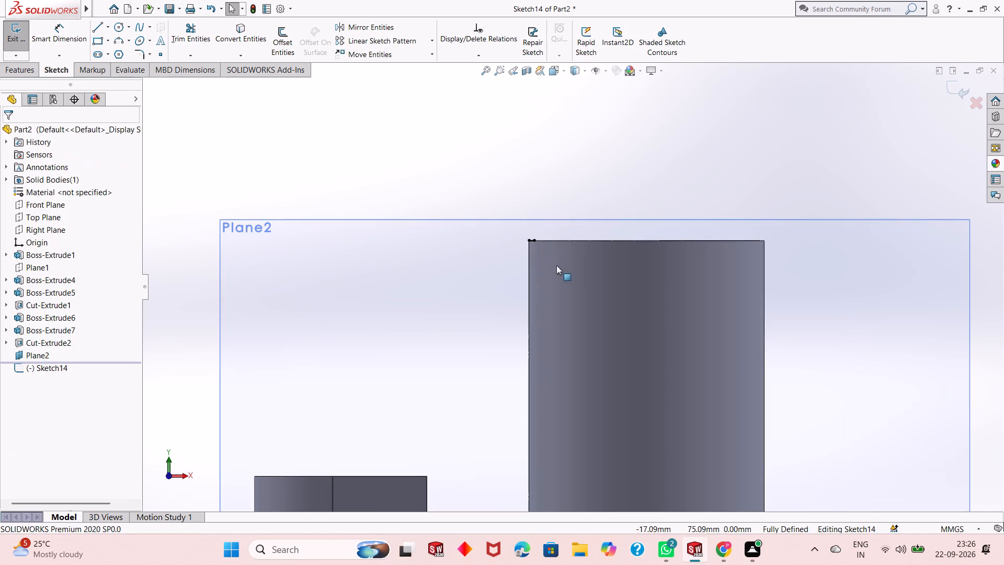
# Draw a slanted line about 49 mm long from the cylinder's top corner to the inner top corner of the raised plate.
pyautogui.click(100, 31)
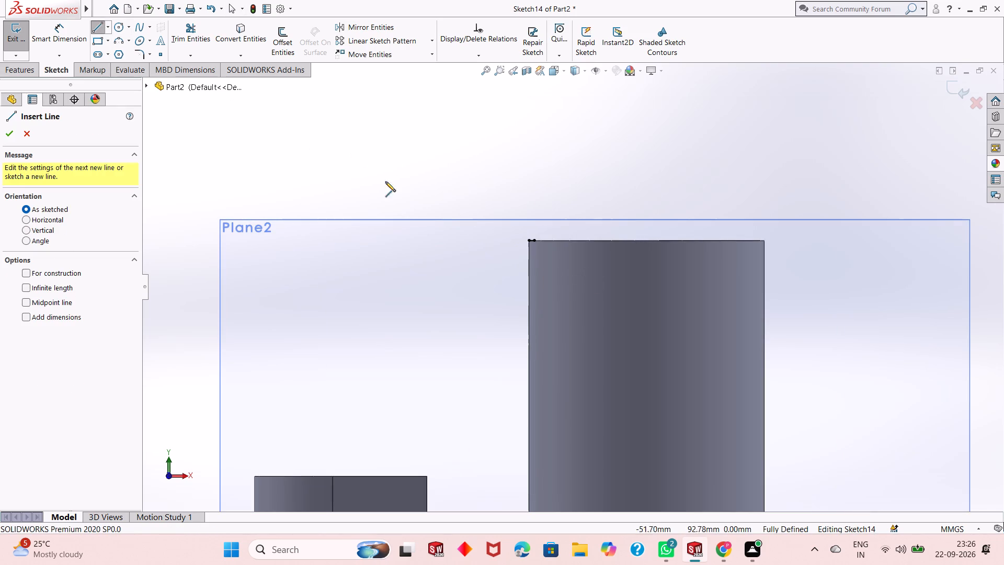
pyautogui.click(528, 242)
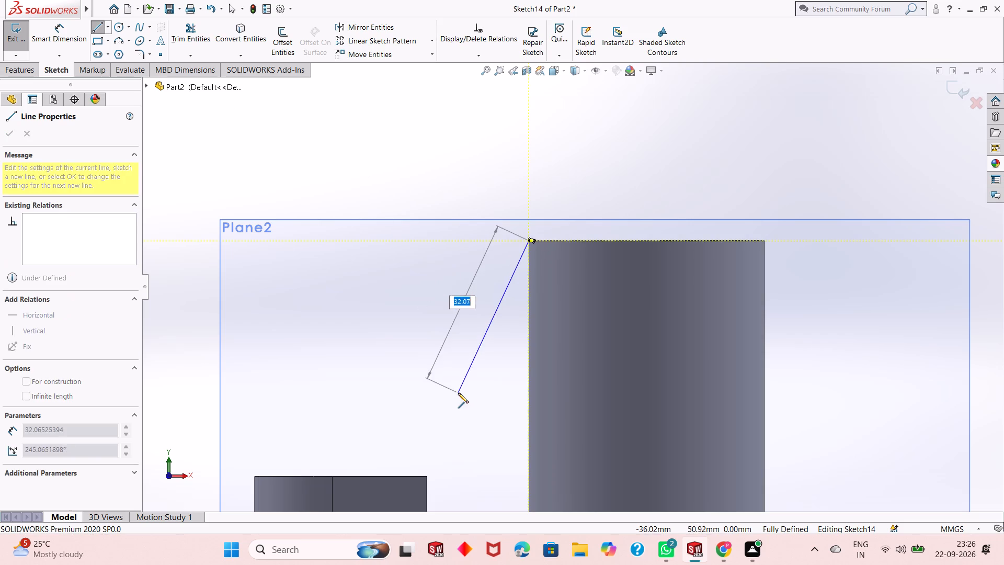
pyautogui.click(428, 476)
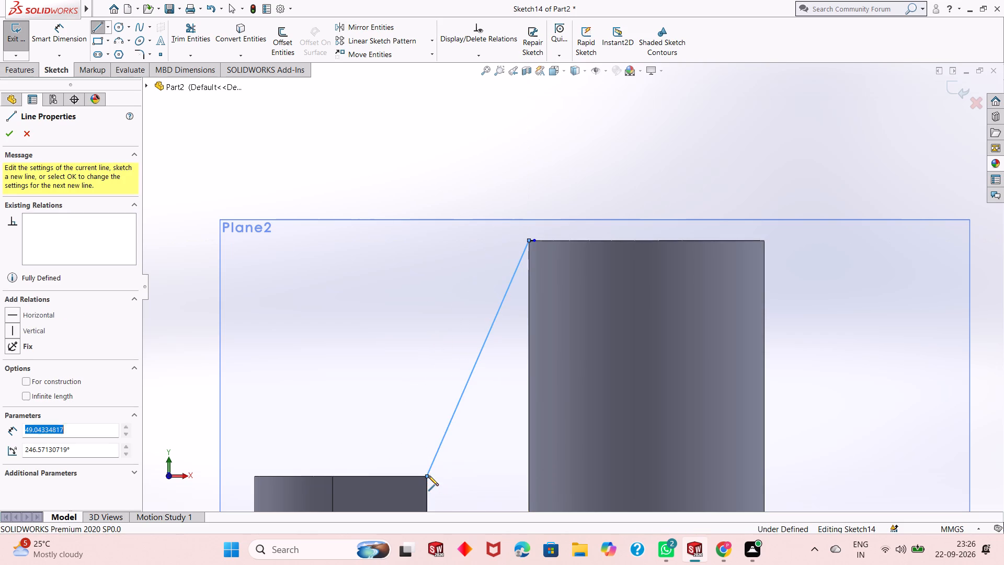
pyautogui.rightClick(428, 476)
pyautogui.click(469, 427)
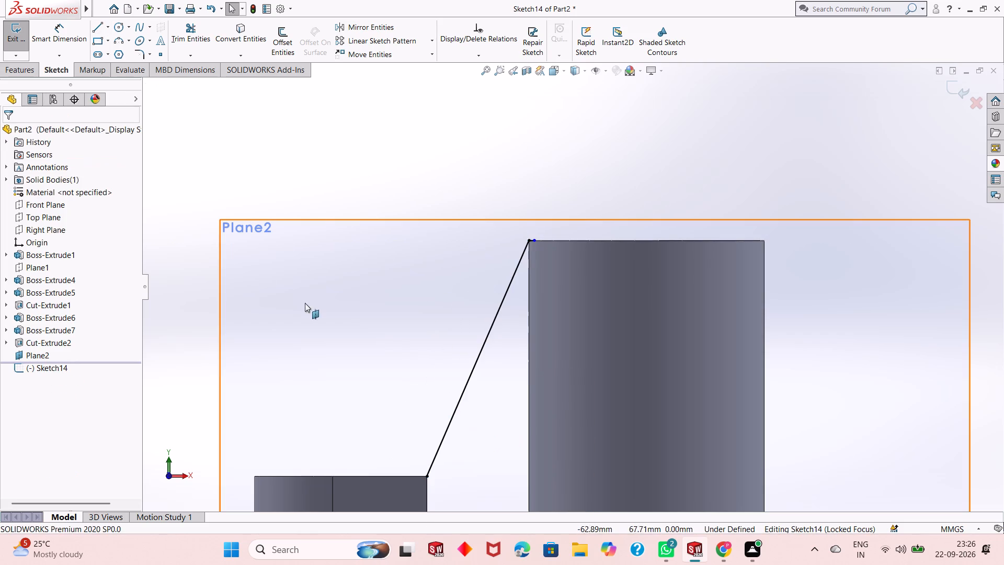
# Create a 10 mm thick rib from the slanted sketch, with the material side flipped towards the cylinder.
pyautogui.click(19, 66)
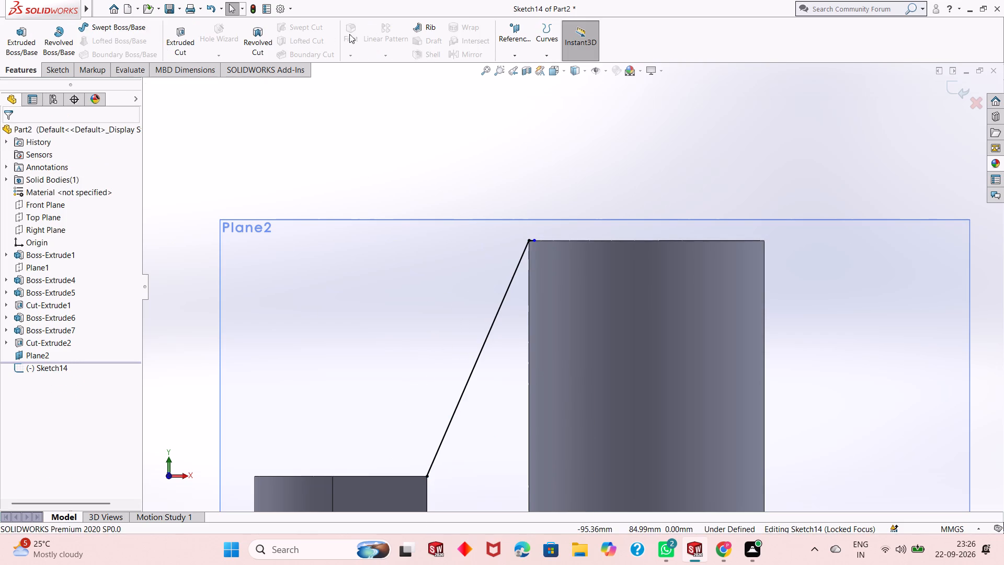
pyautogui.click(437, 25)
pyautogui.scroll(2, 427, 369)
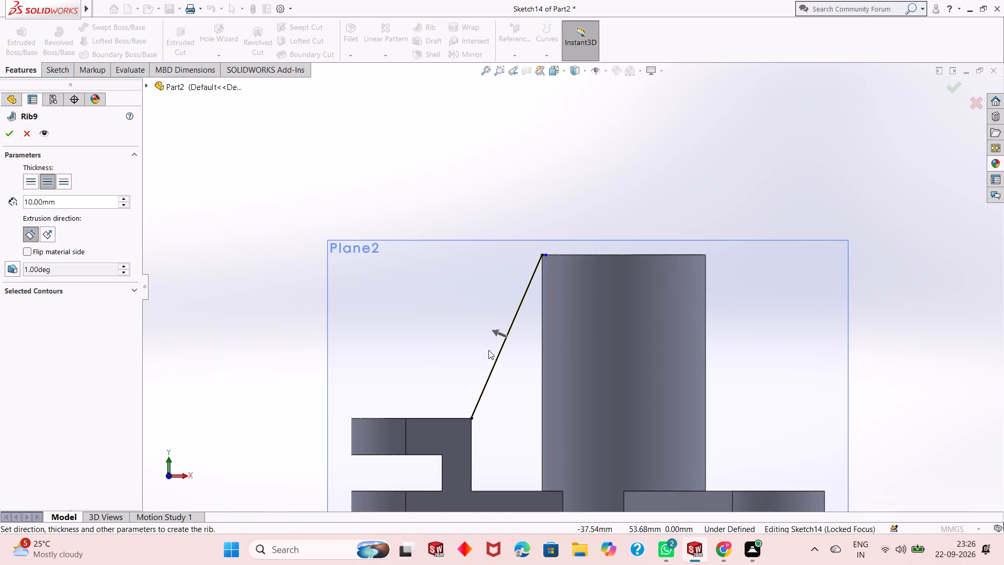
pyautogui.click(501, 334)
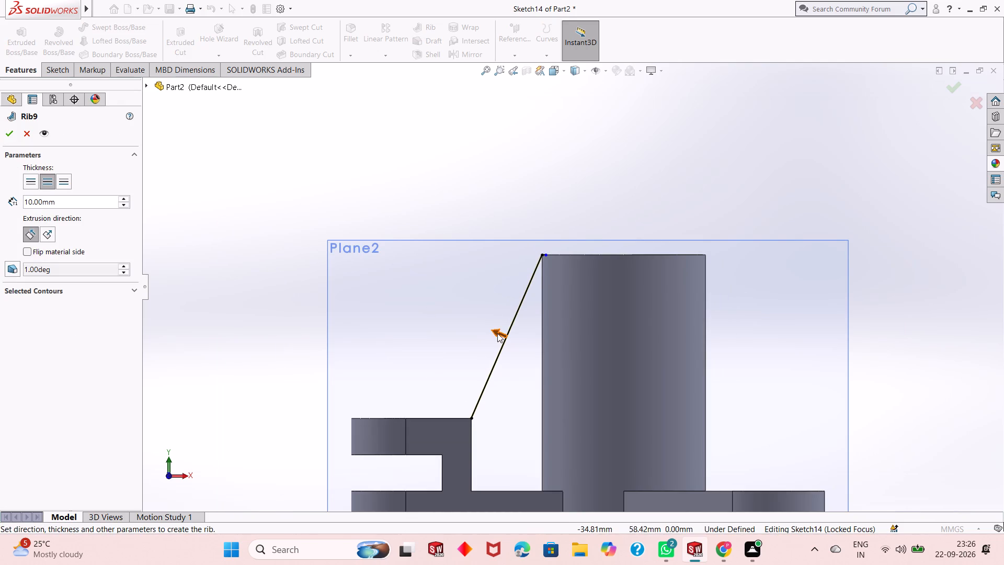
pyautogui.click(495, 331)
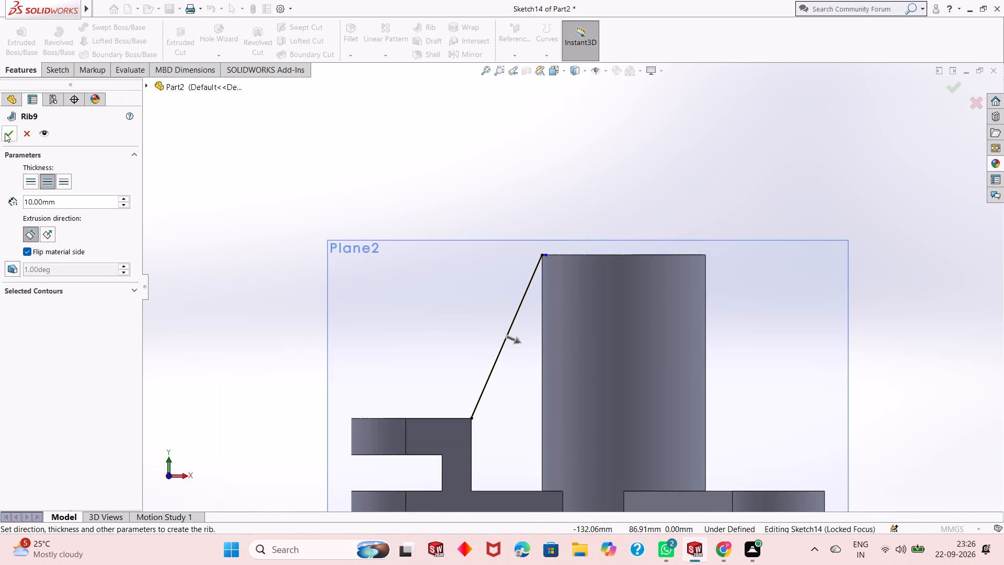
pyautogui.click(5, 133)
pyautogui.click(238, 321)
pyautogui.scroll(2, 296, 337)
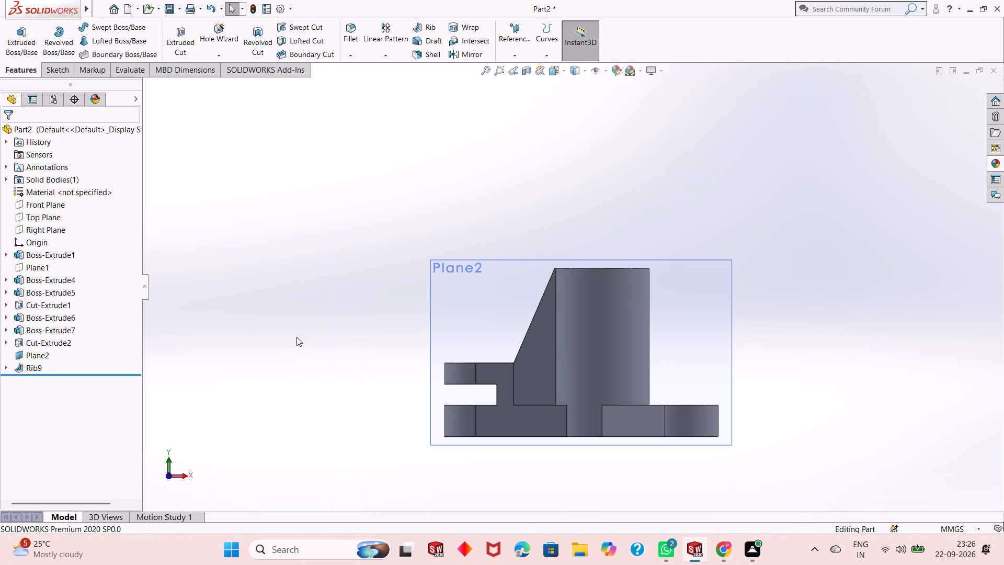
# Hide Plane2.
pyautogui.scroll(1, 296, 337)
pyautogui.rightClick(682, 268)
pyautogui.click(725, 250)
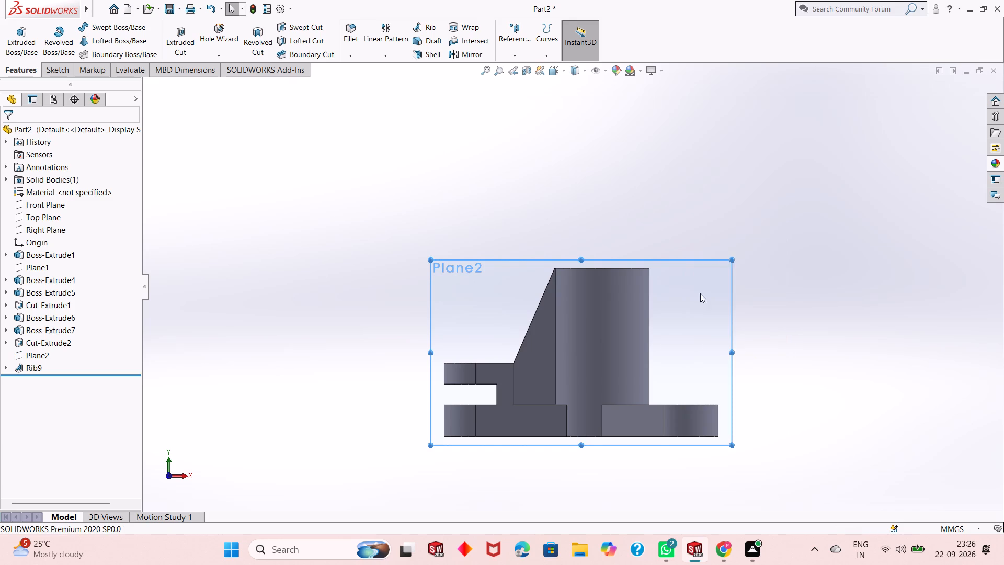
# On the flange's top face, sketch a line about 84 mm long from the origin through the centre of its +Z rounded corner.
pyautogui.scroll(2, 590, 382)
pyautogui.moveTo(597, 368); pyautogui.dragTo(600, 378, button='middle')
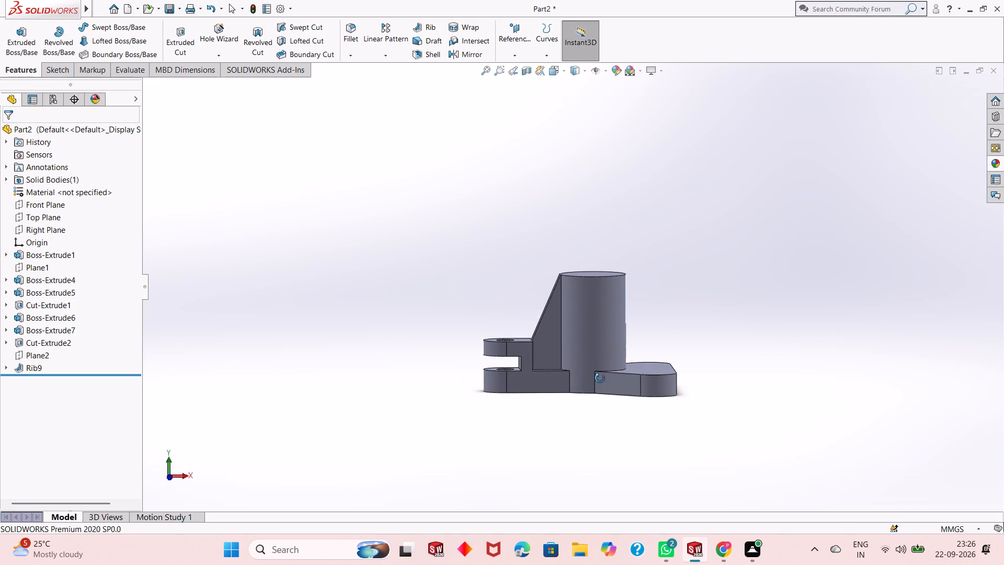
pyautogui.moveTo(600, 378); pyautogui.dragTo(498, 465, button='middle')
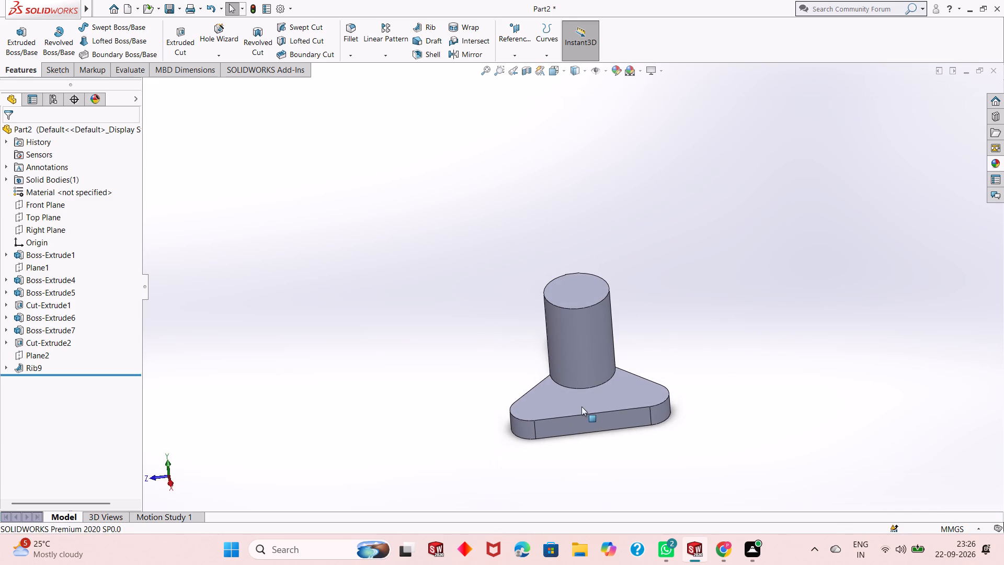
pyautogui.click(576, 402)
pyautogui.click(624, 367)
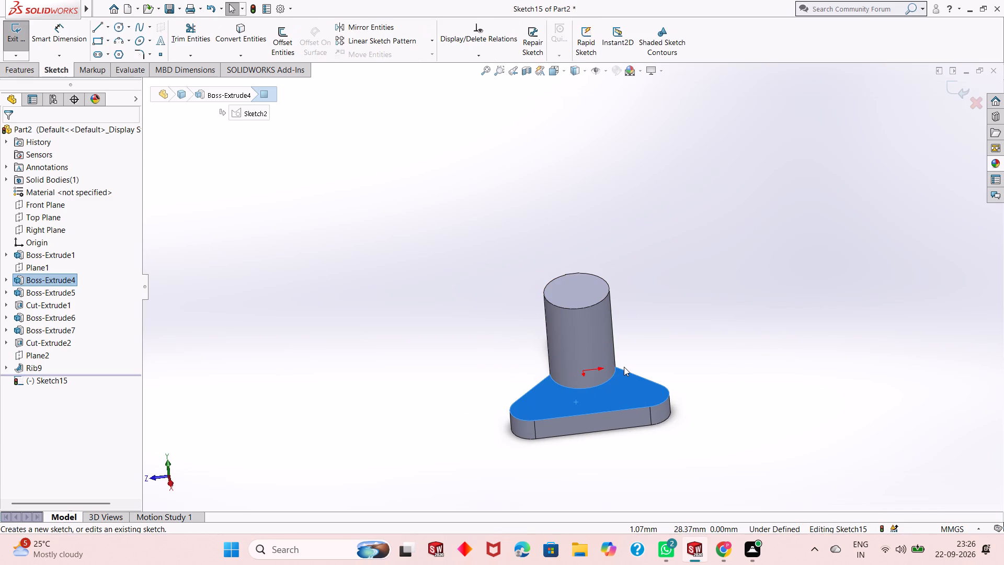
pyautogui.hotkey('ctrl', '8')
pyautogui.press('Escape')
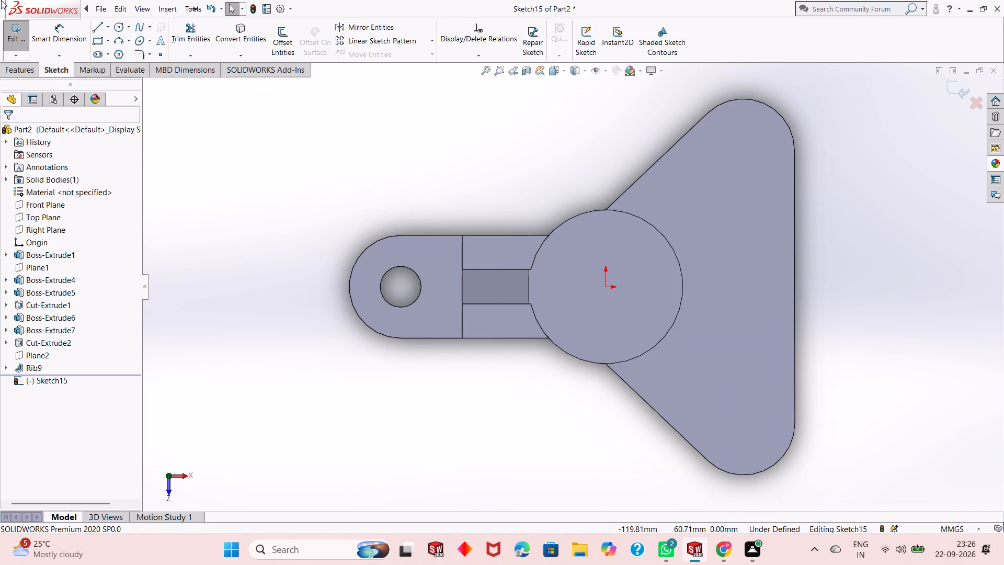
pyautogui.click(97, 29)
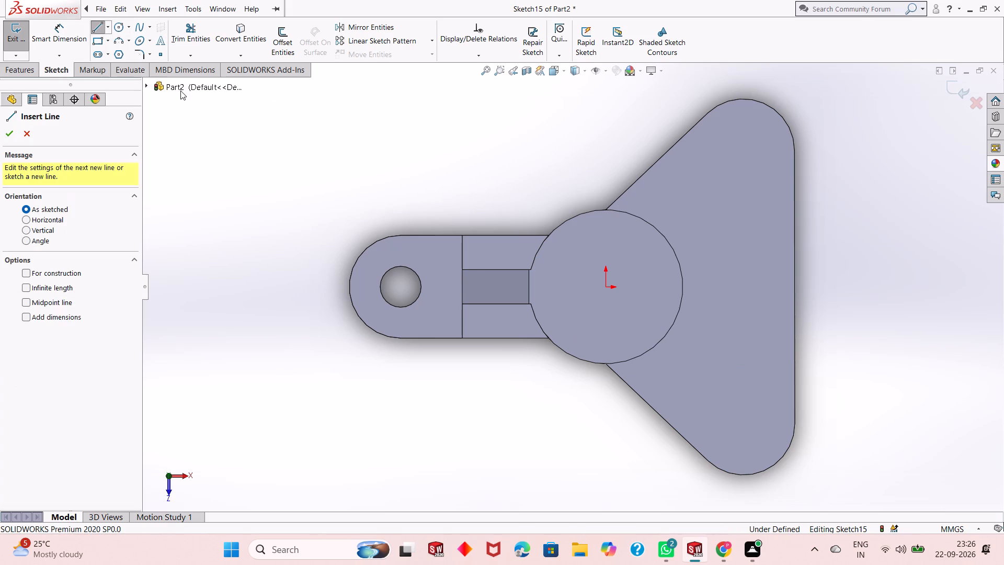
pyautogui.click(607, 288)
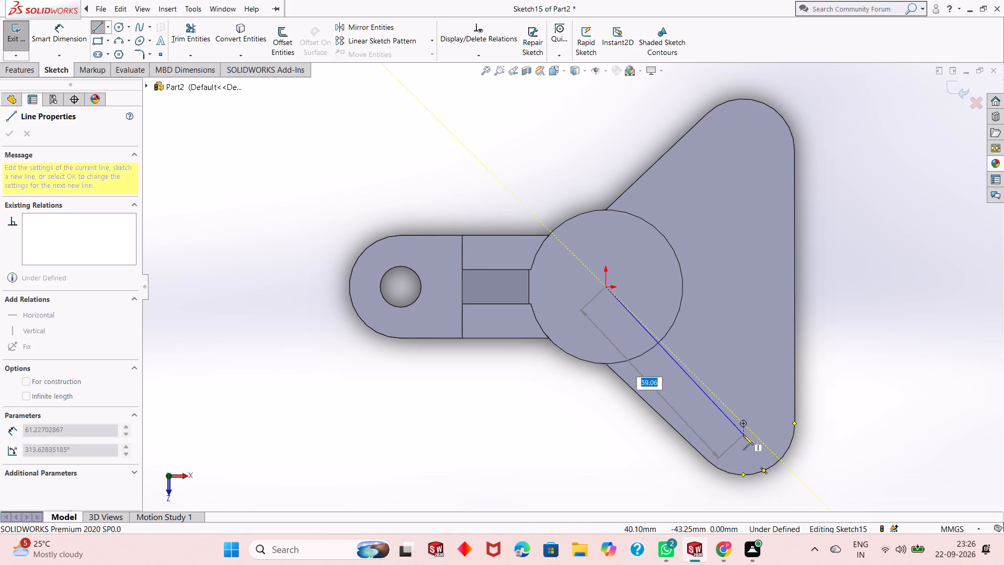
pyautogui.click(807, 491)
pyautogui.rightClick(807, 491)
pyautogui.click(842, 421)
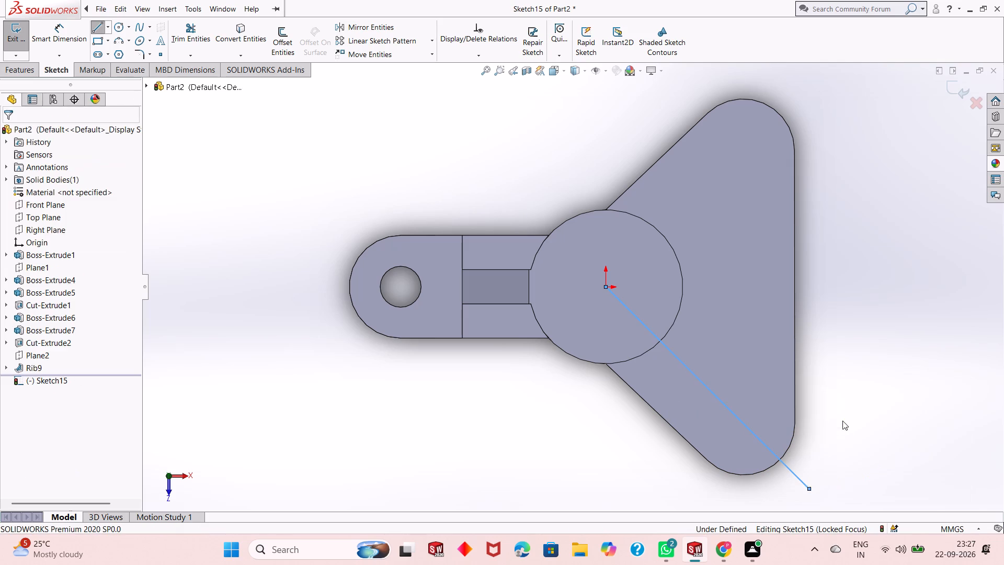
# Sketch a second line from the origin through the centre of the flange's -Z rounded corner, ending just beyond the flange edge.
pyautogui.click(98, 27)
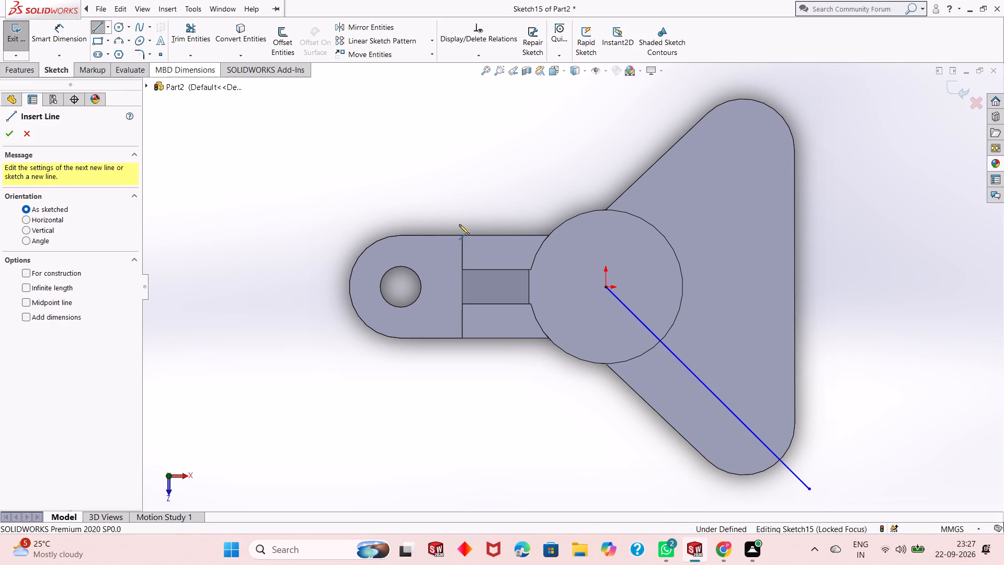
pyautogui.click(606, 289)
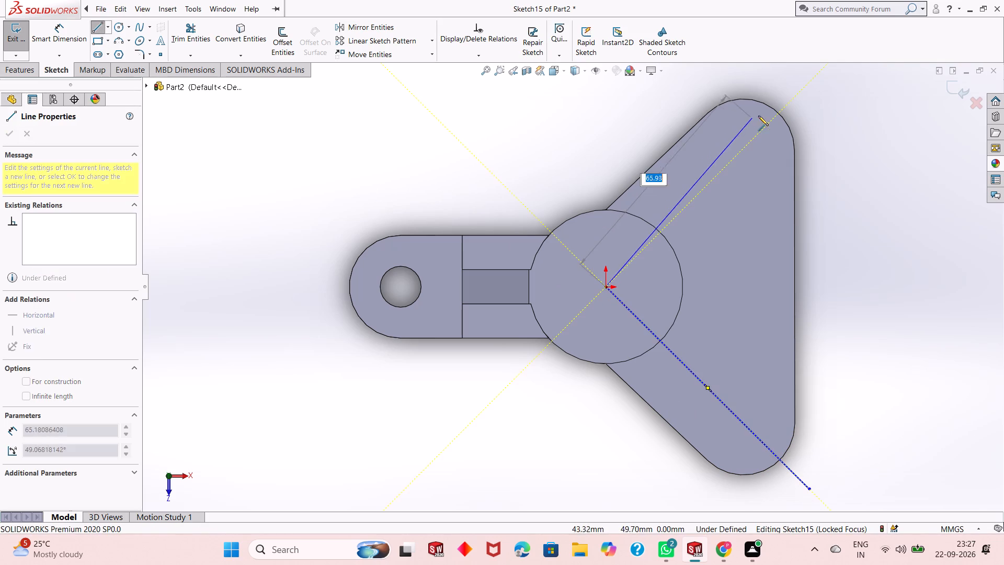
pyautogui.click(790, 104)
pyautogui.rightClick(790, 104)
pyautogui.click(799, 108)
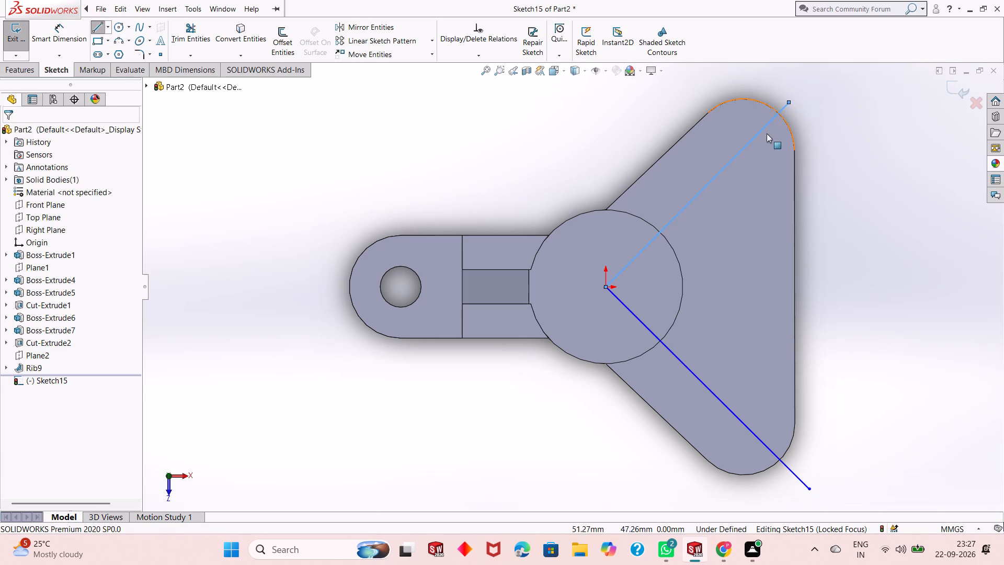
# Sketch a straight slot along the +Z line from that corner's centre towards the cylinder, about 26 mm between centres and 12 mm wide.
pyautogui.scroll(2, 624, 261)
pyautogui.scroll(-4, 722, 351)
pyautogui.scroll(2, 646, 408)
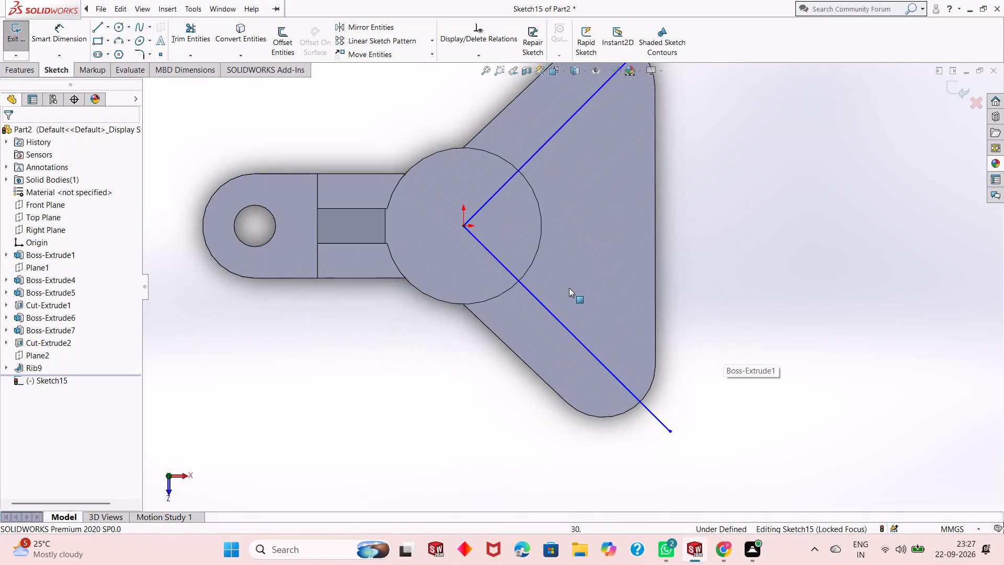
pyautogui.scroll(2, 569, 288)
pyautogui.scroll(-1, 556, 259)
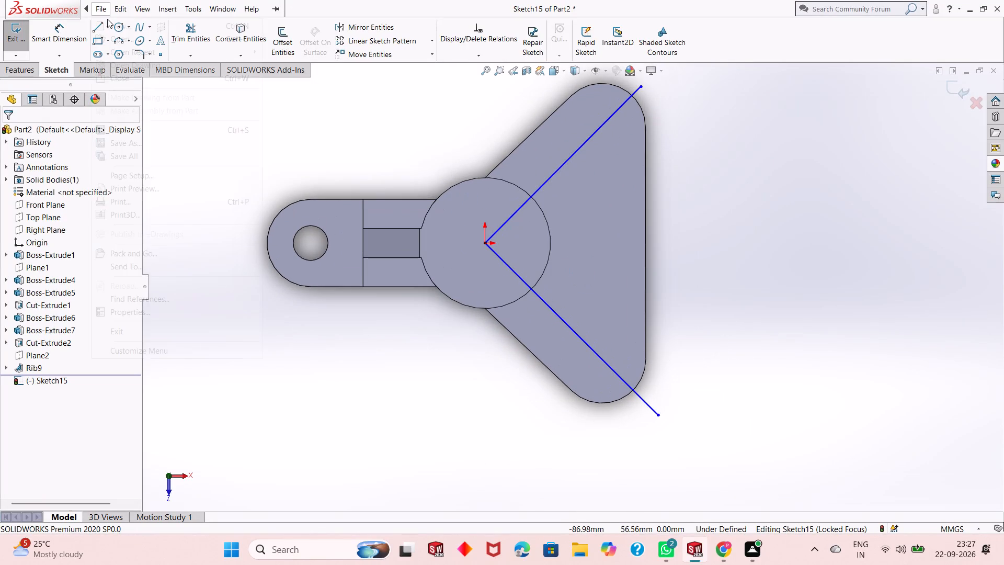
pyautogui.click(286, 109)
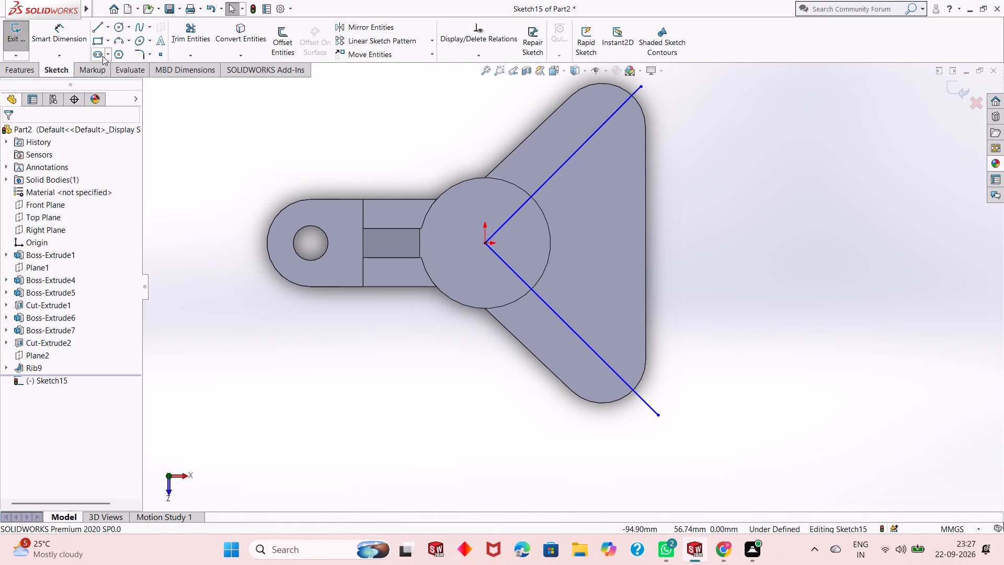
pyautogui.click(102, 56)
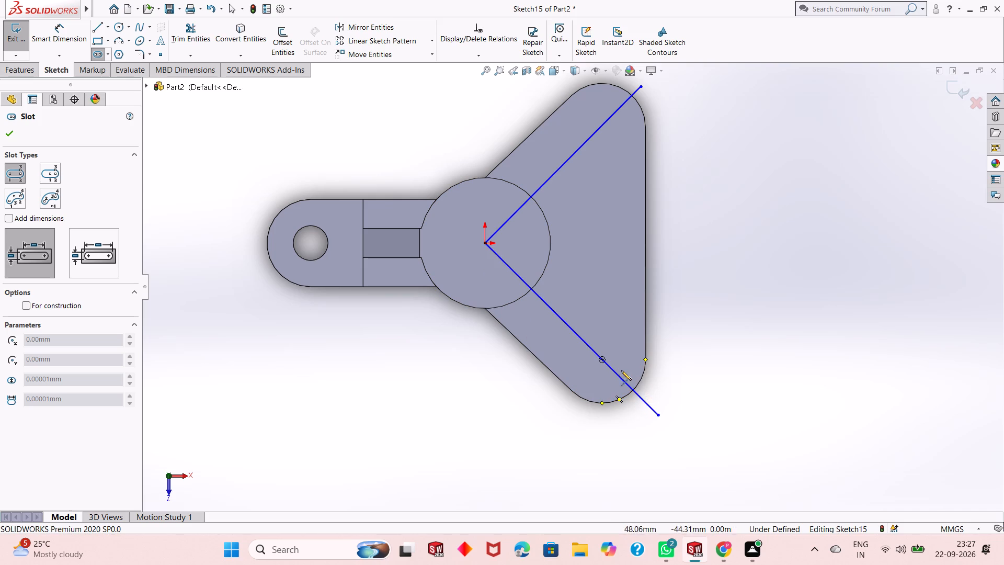
pyautogui.click(603, 361)
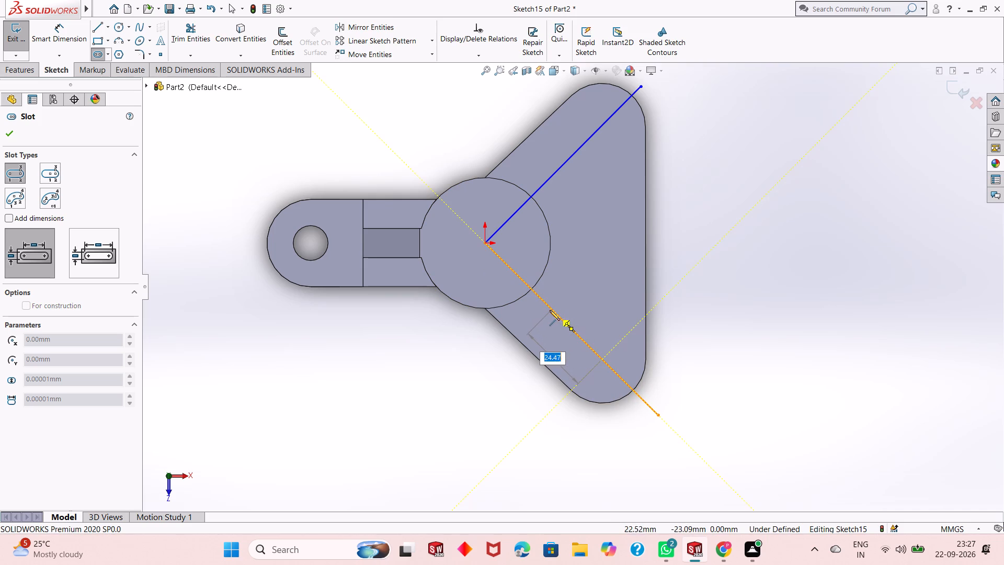
pyautogui.click(549, 307)
pyautogui.click(565, 298)
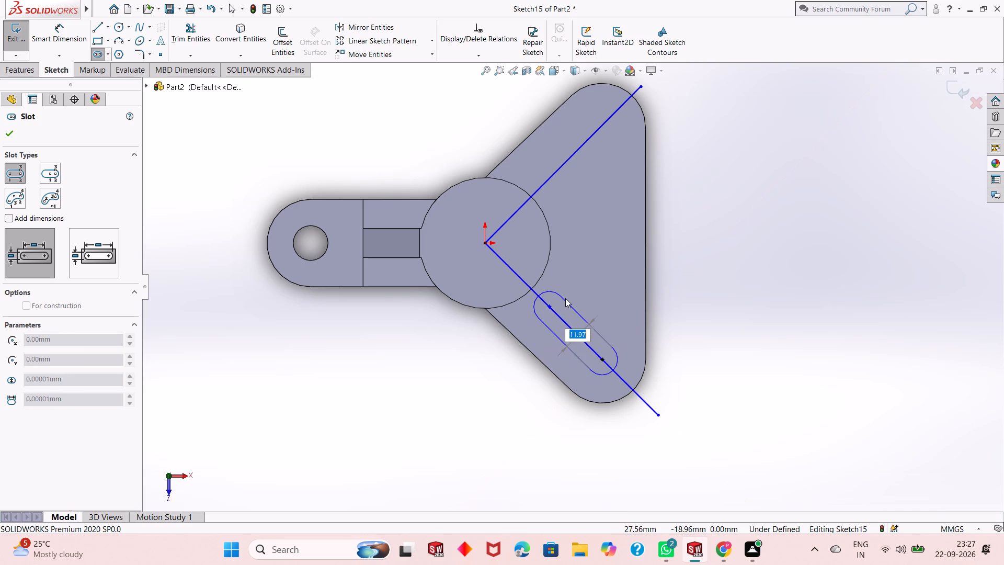
# Sketch a second straight slot along the -Z line from that corner's centre inward, about 19 mm between centres and 14 mm wide.
pyautogui.click(601, 125)
pyautogui.click(563, 163)
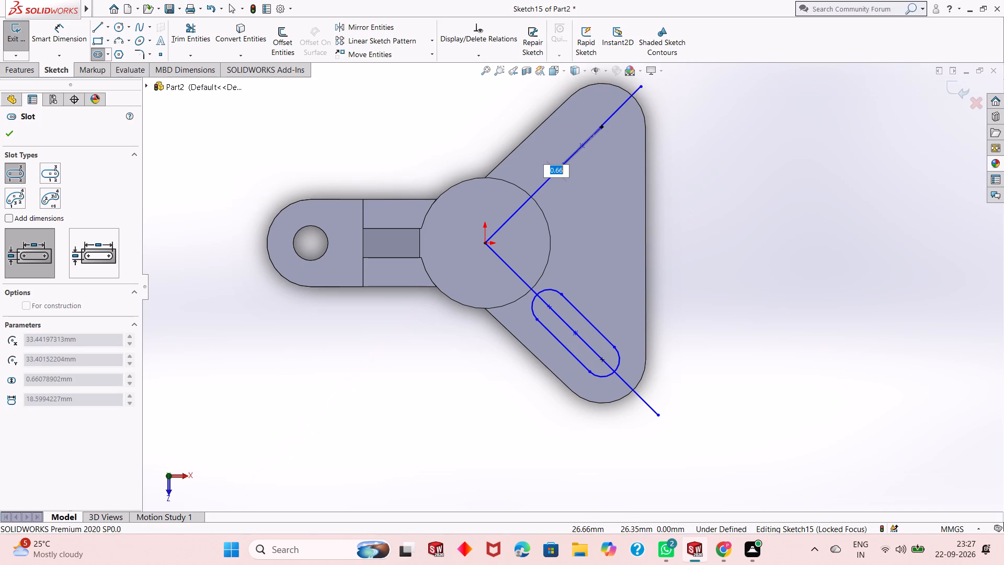
pyautogui.click(580, 176)
pyautogui.rightClick(580, 176)
pyautogui.click(607, 183)
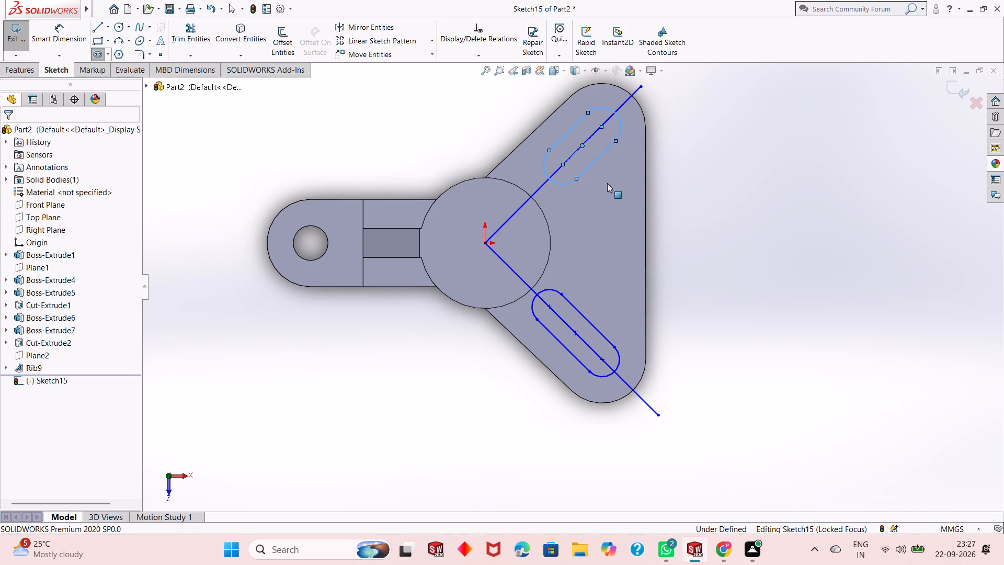
# Dimension the +Z slot with a 15 mm straight length and a 9 mm end radius.
pyautogui.click(64, 37)
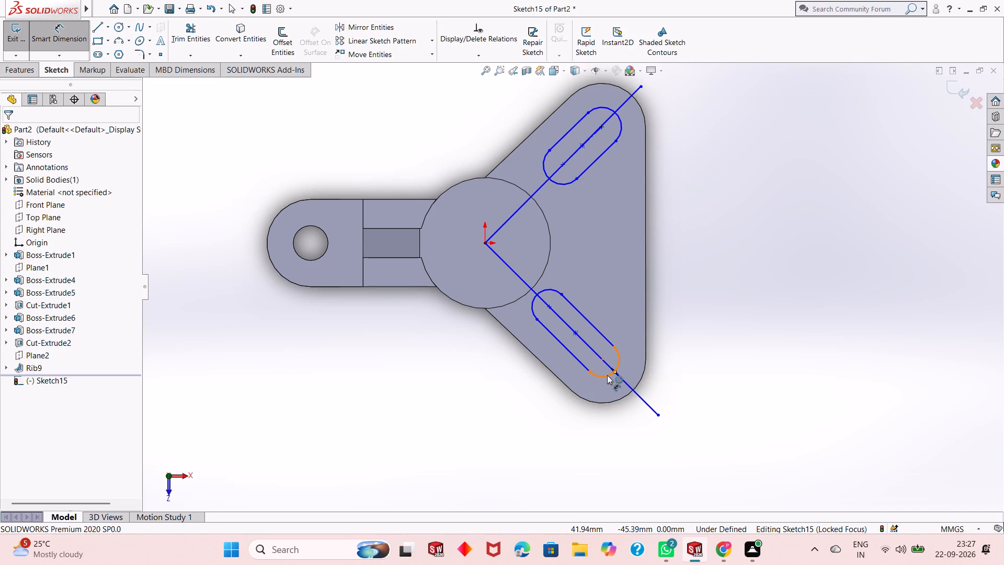
pyautogui.click(562, 342)
pyautogui.click(517, 390)
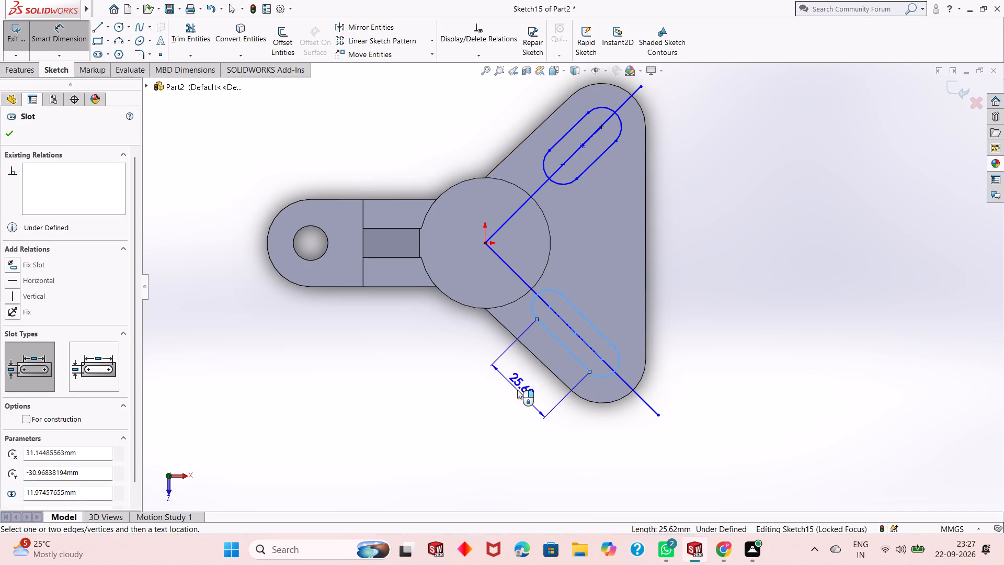
pyautogui.write('15')
pyautogui.press('Return')
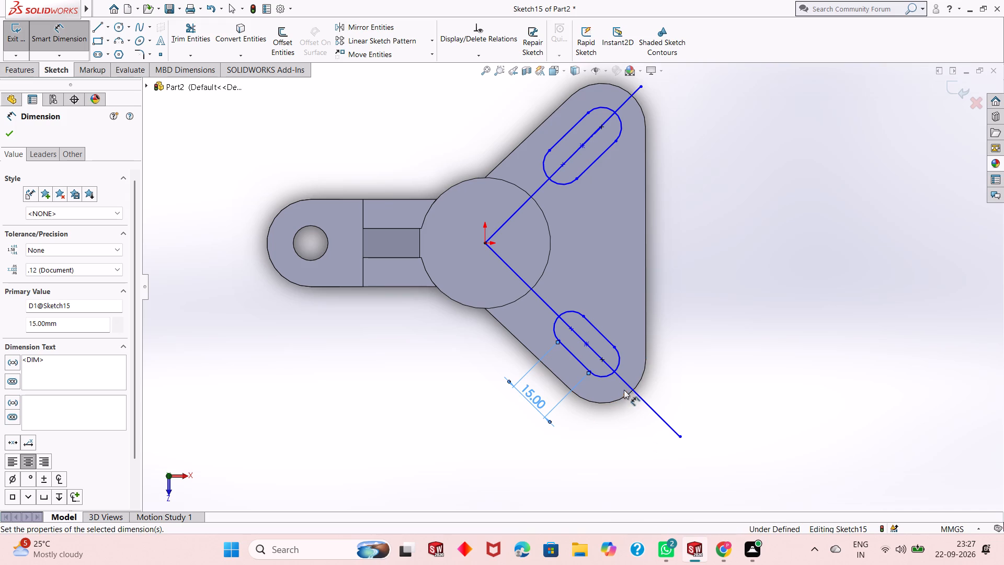
pyautogui.click(601, 376)
pyautogui.click(627, 468)
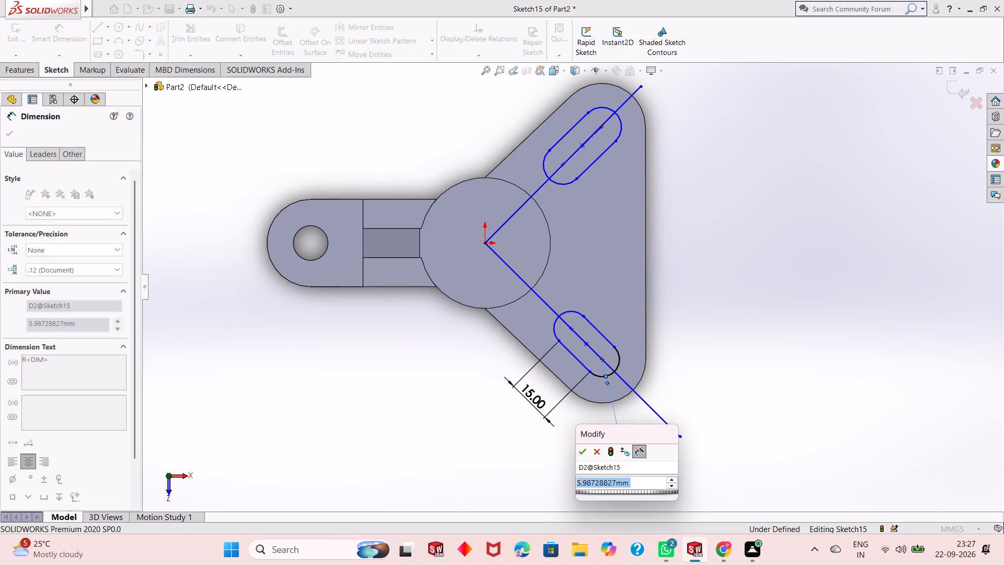
pyautogui.press('9')
pyautogui.press('Return')
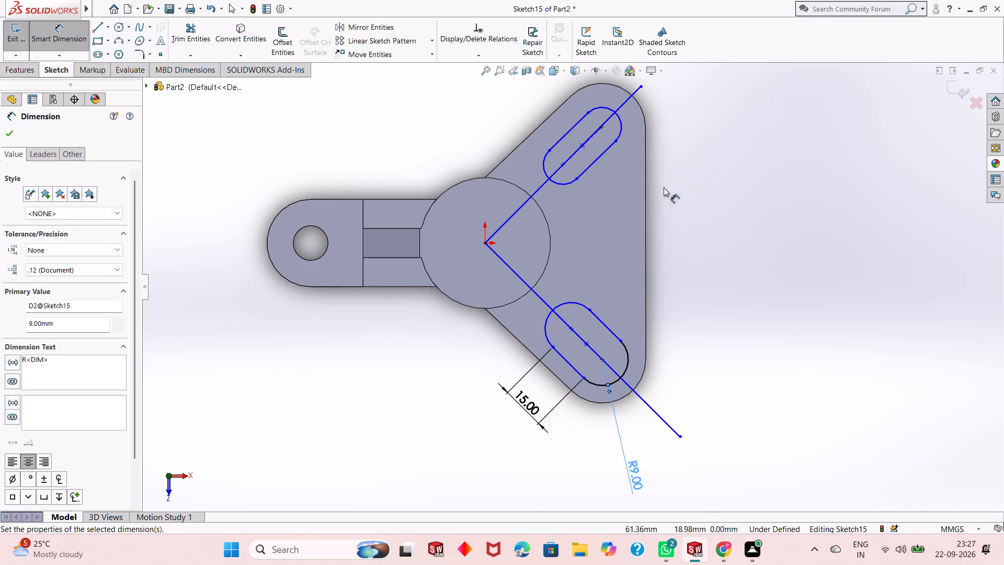
# Dimension the -Z slot with a 15 mm straight length and a 9 mm end radius.
pyautogui.click(564, 137)
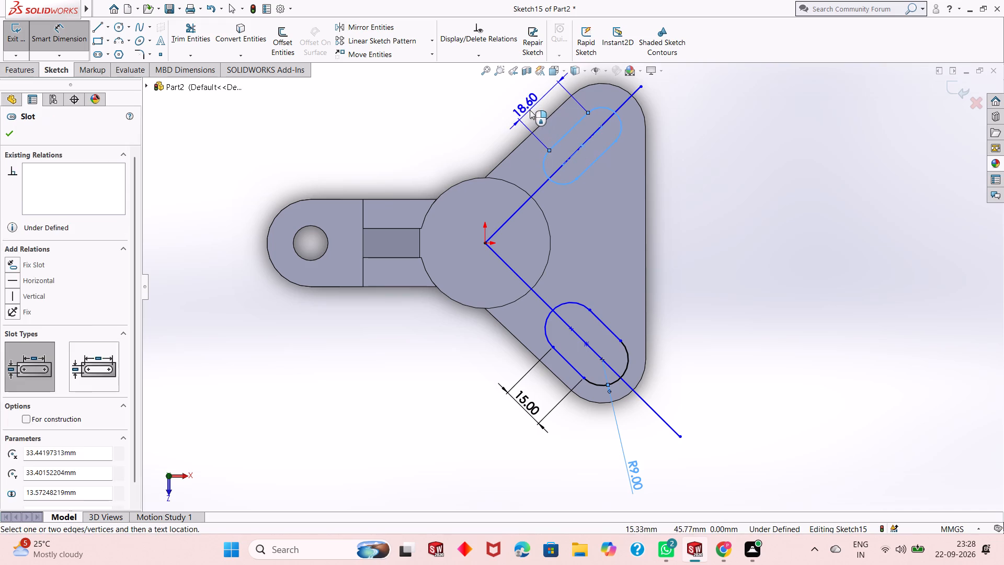
pyautogui.click(530, 110)
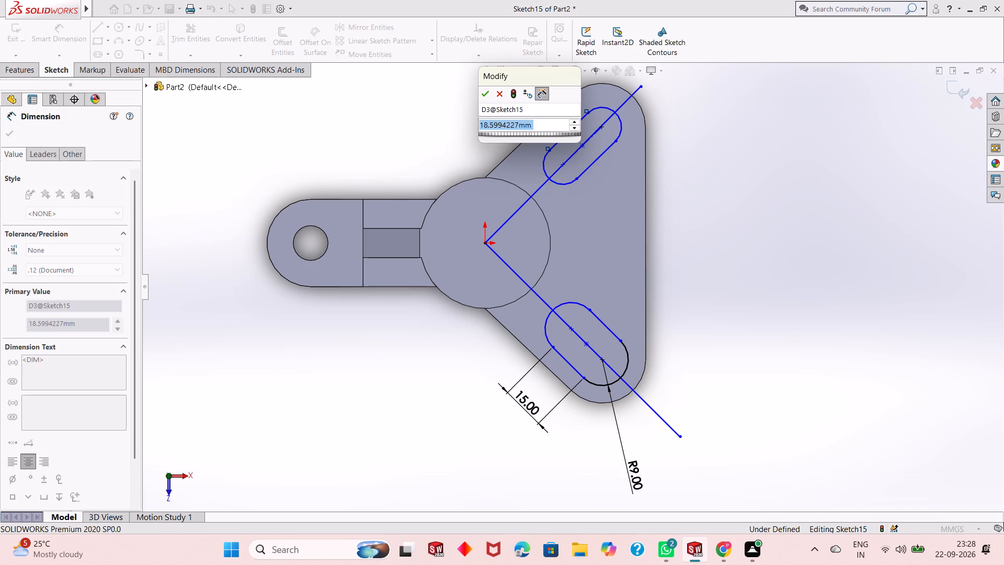
pyautogui.write('15')
pyautogui.press('Return')
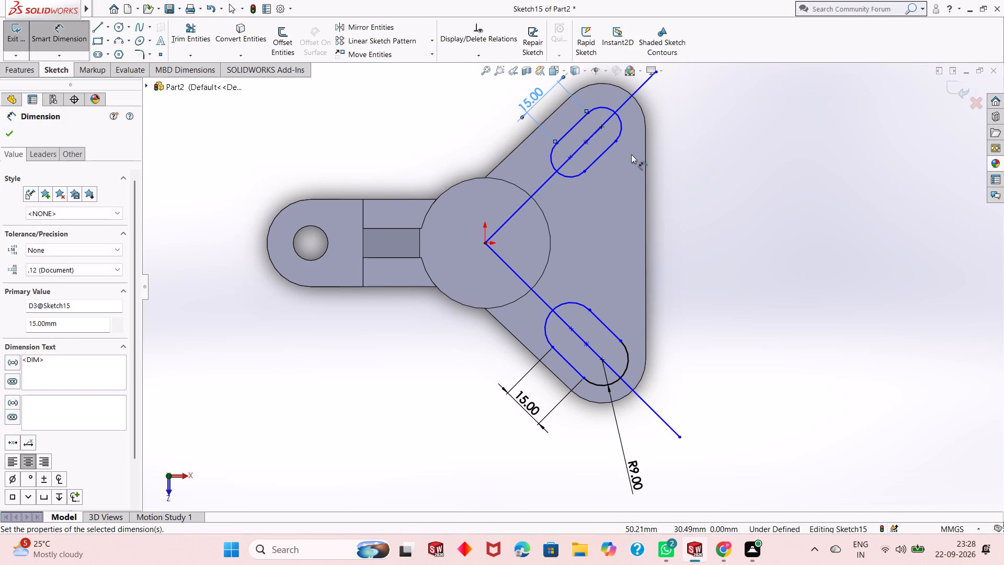
pyautogui.click(617, 118)
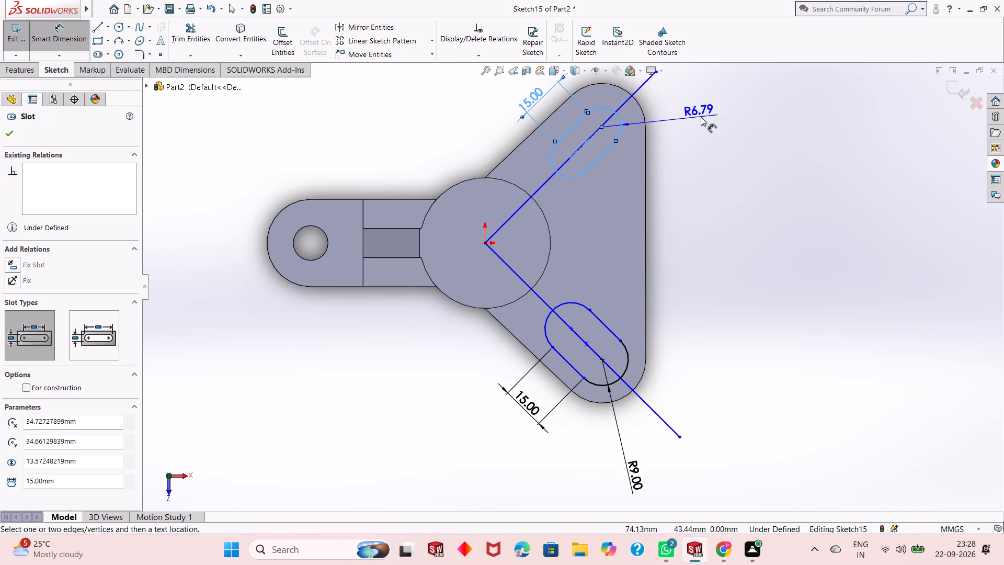
pyautogui.click(701, 117)
pyautogui.press('9')
pyautogui.press('Return')
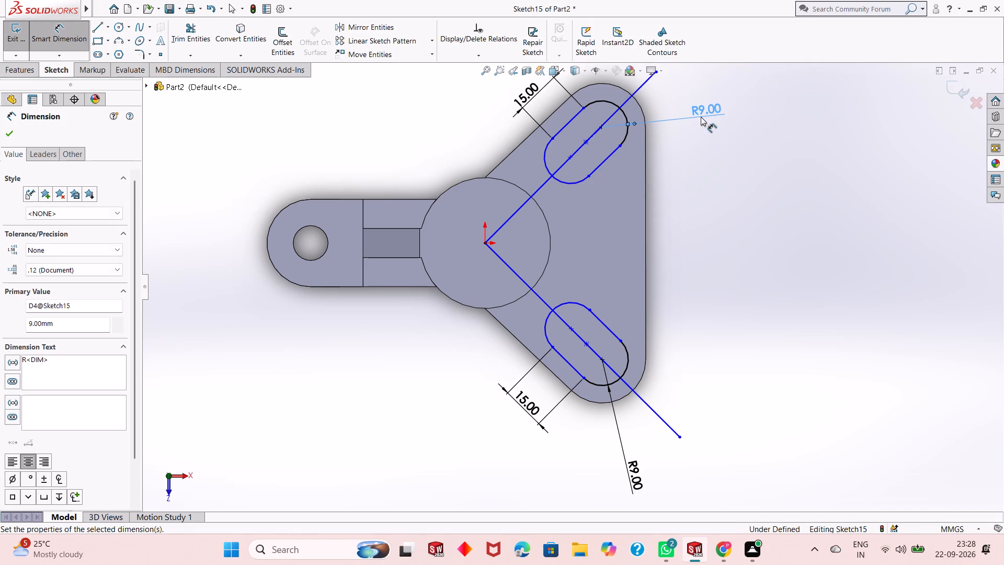
pyautogui.rightClick(700, 128)
pyautogui.click(730, 163)
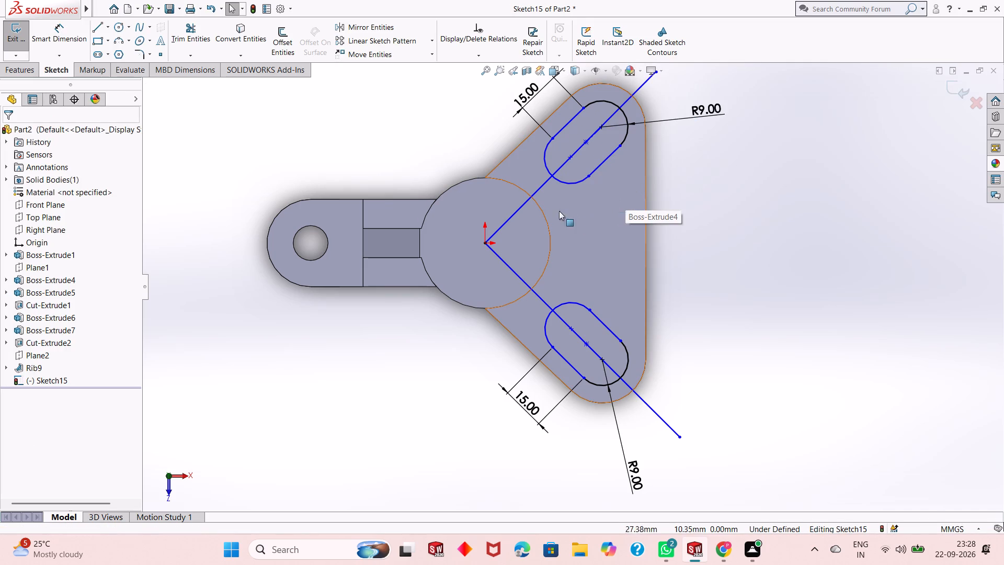
# Delete the two slanted lines running from the origin through the slots.
pyautogui.click(532, 193)
pyautogui.keyDown('ctrl'); pyautogui.click(545, 300); pyautogui.keyUp('ctrl')
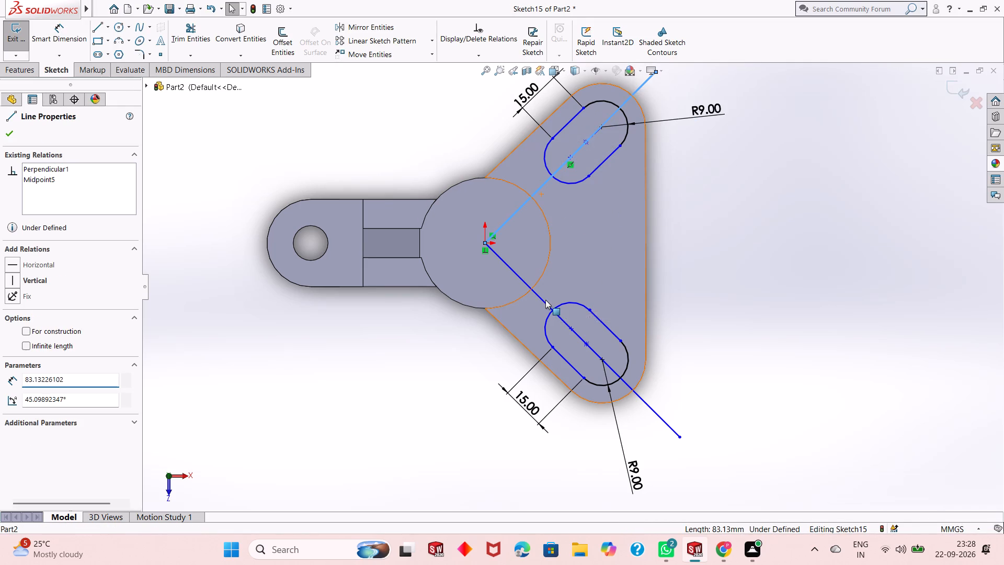
pyautogui.press('Escape')
pyautogui.press('Escape')
pyautogui.press('Escape')
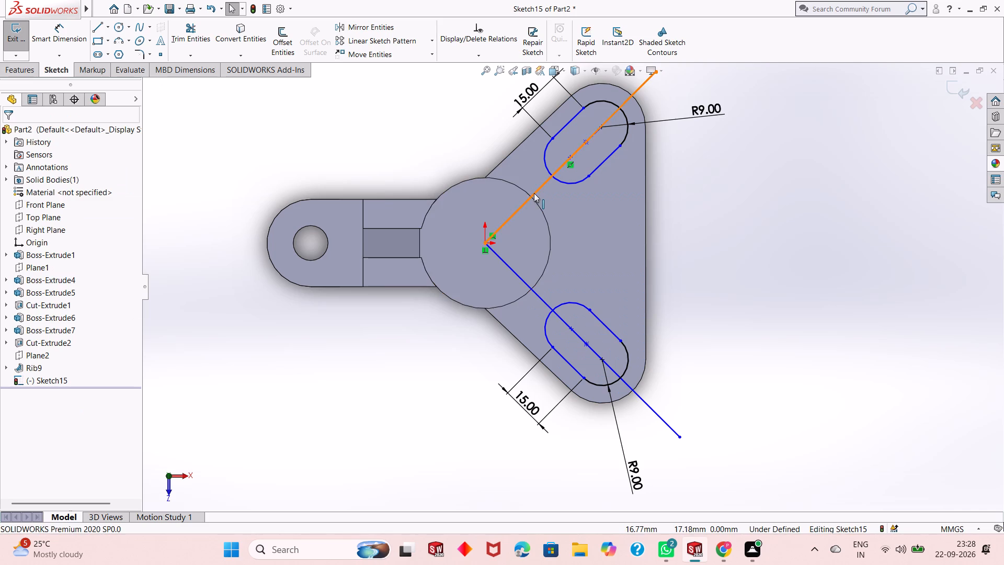
pyautogui.click(534, 193)
pyautogui.keyDown('ctrl'); pyautogui.click(541, 297); pyautogui.keyUp('ctrl')
pyautogui.press('Delete')
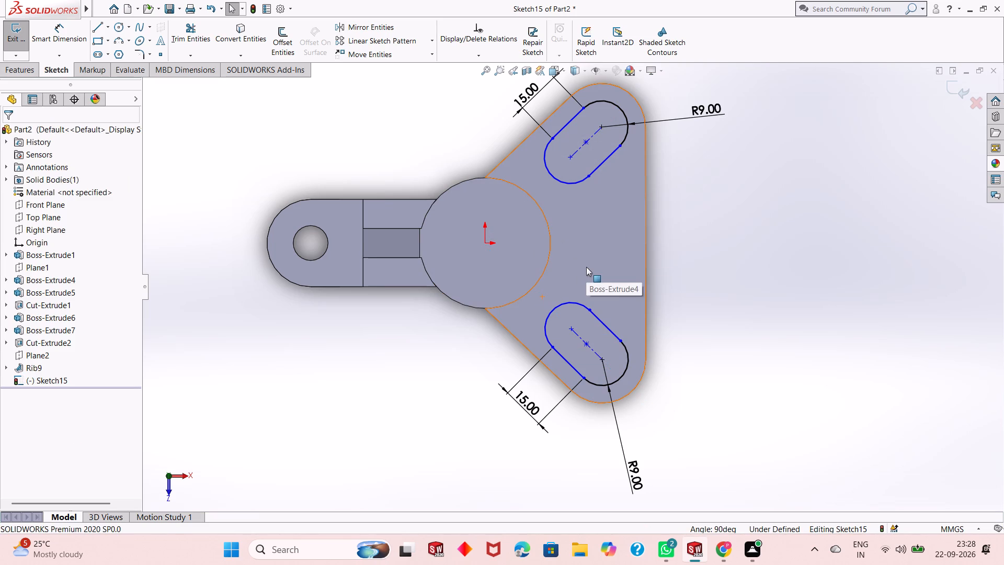
# Dimension the X-direction distance from the origin to the inner arc centre of the -Z slot, keeping its current value.
pyautogui.scroll(-2, 642, 213)
pyautogui.scroll(2, 591, 233)
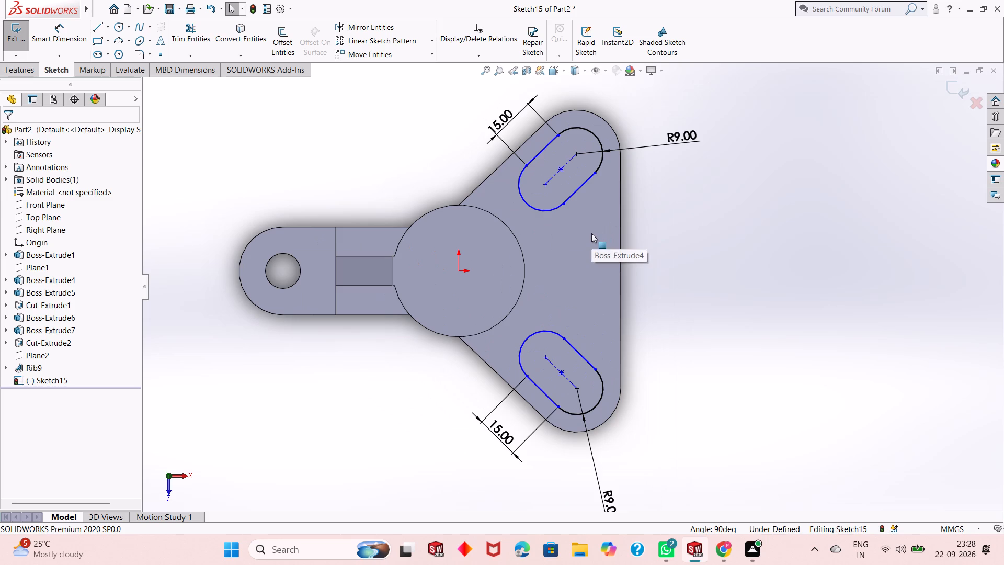
pyautogui.scroll(1, 546, 231)
pyautogui.scroll(-2, 584, 236)
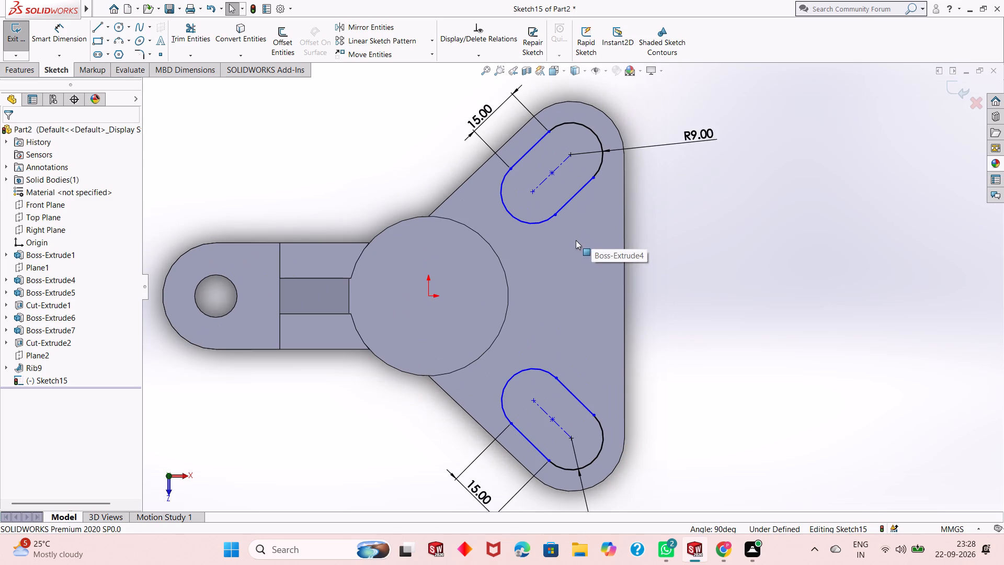
pyautogui.click(58, 33)
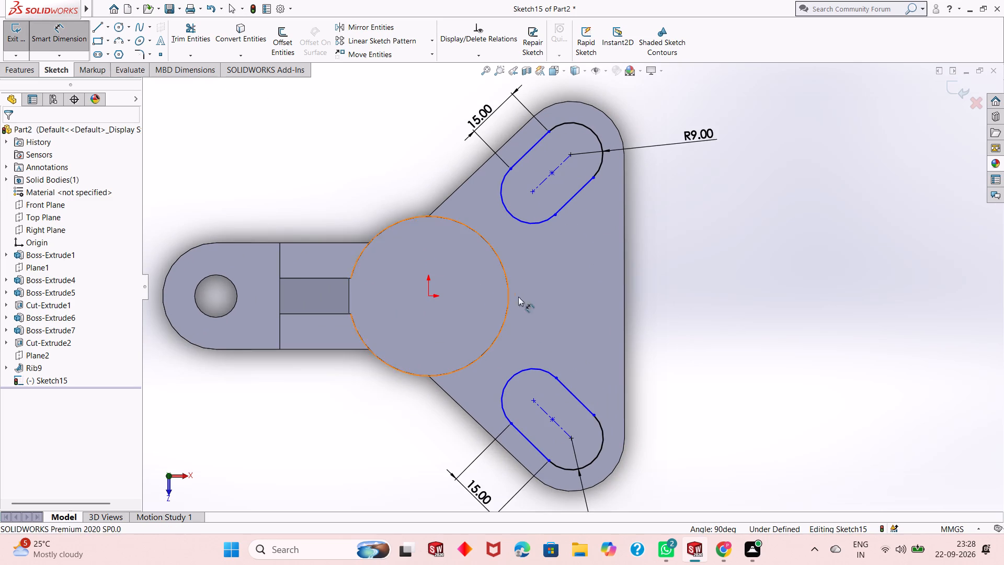
pyautogui.click(431, 298)
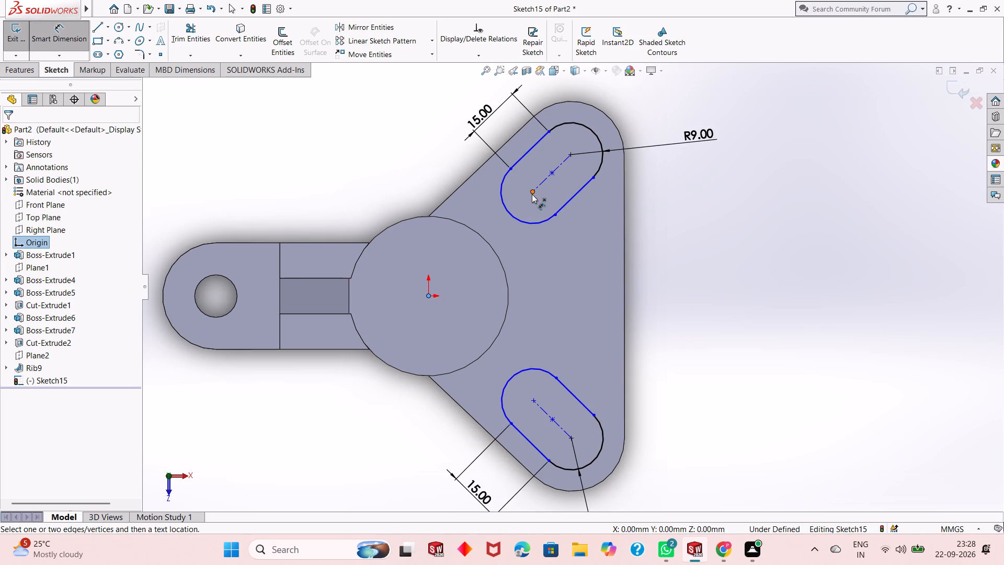
pyautogui.click(532, 193)
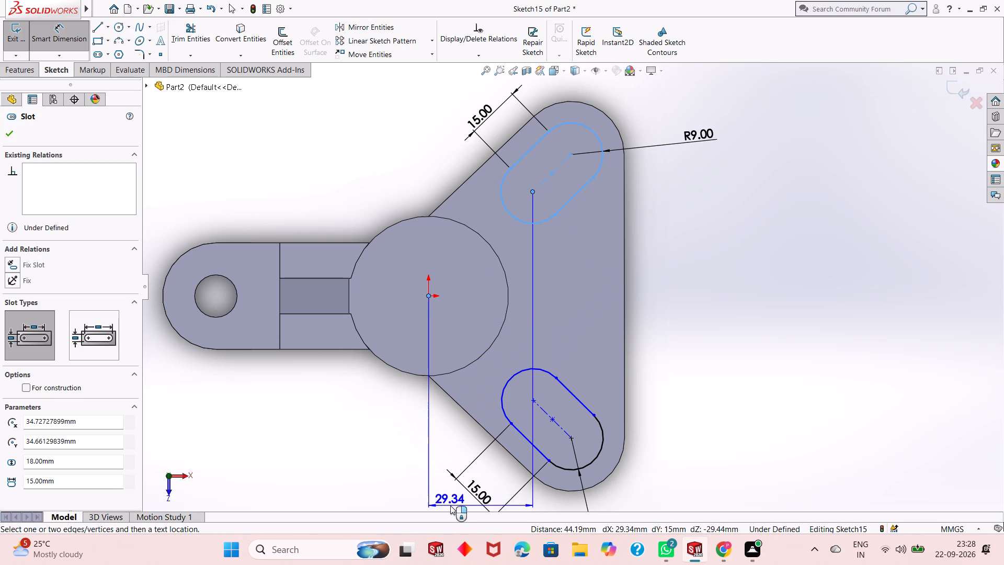
pyautogui.click(450, 500)
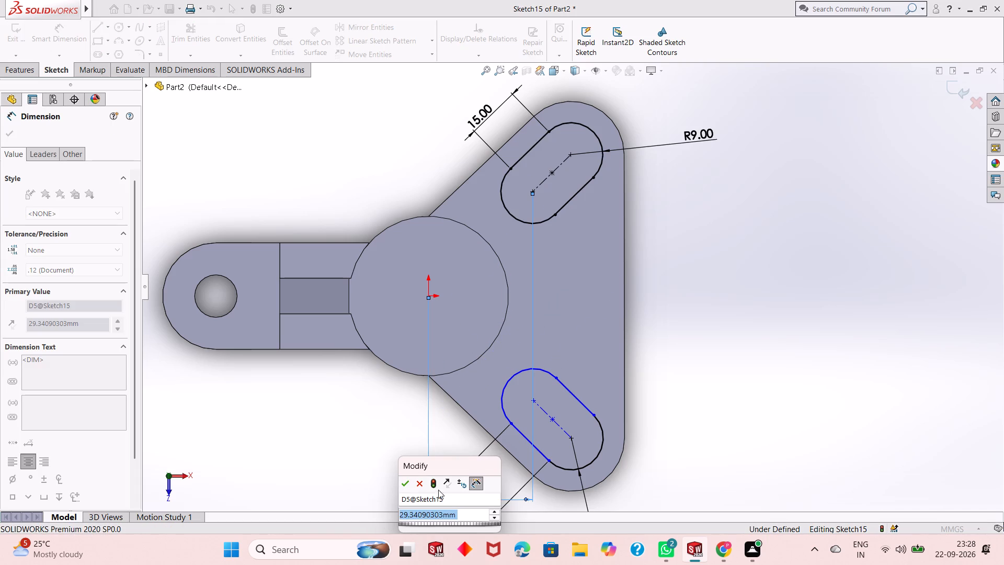
pyautogui.click(401, 485)
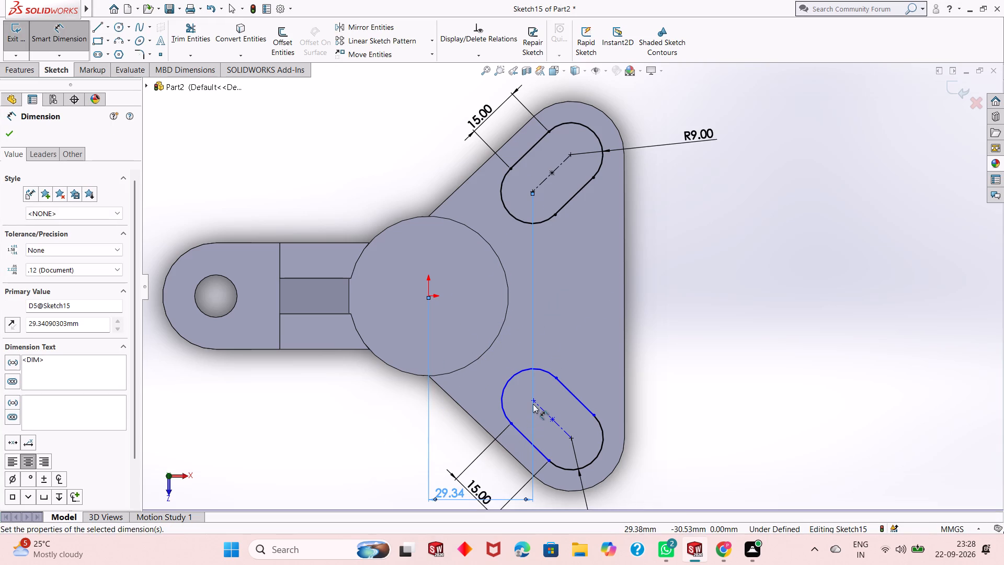
# Dimension the Z-direction distance from the origin to the inner arc centre of the +Z slot, keeping its current value.
pyautogui.click(532, 403)
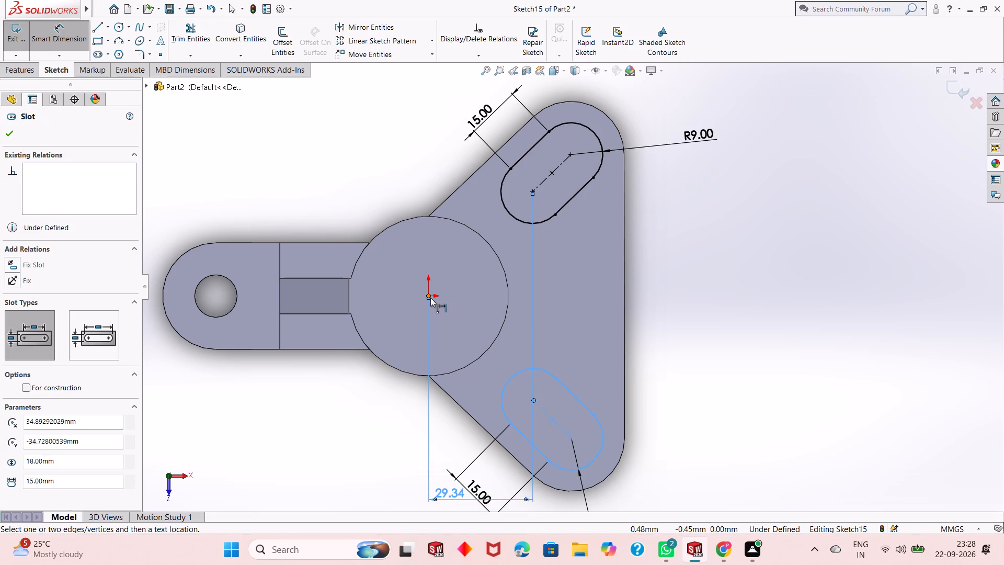
pyautogui.click(430, 293)
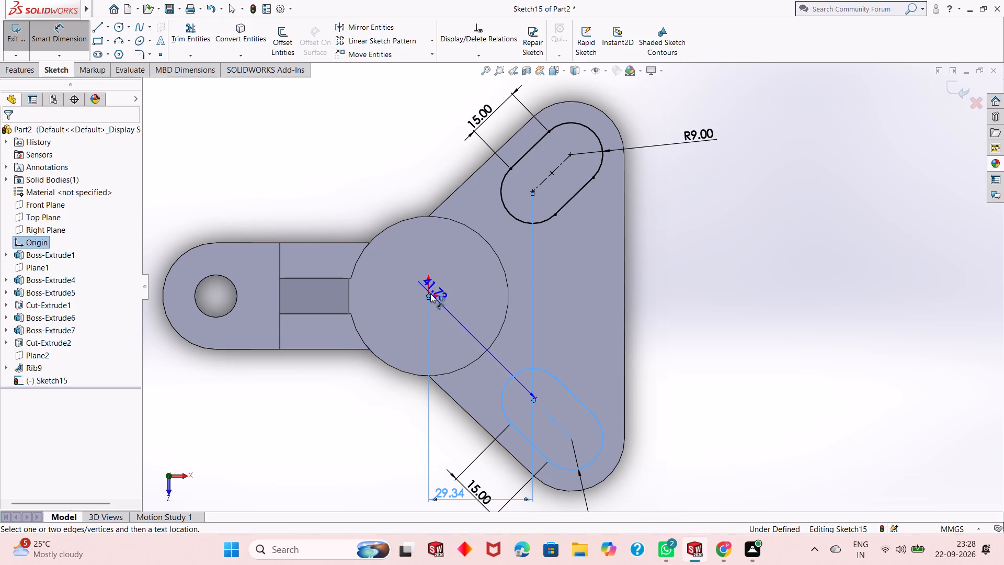
pyautogui.click(705, 339)
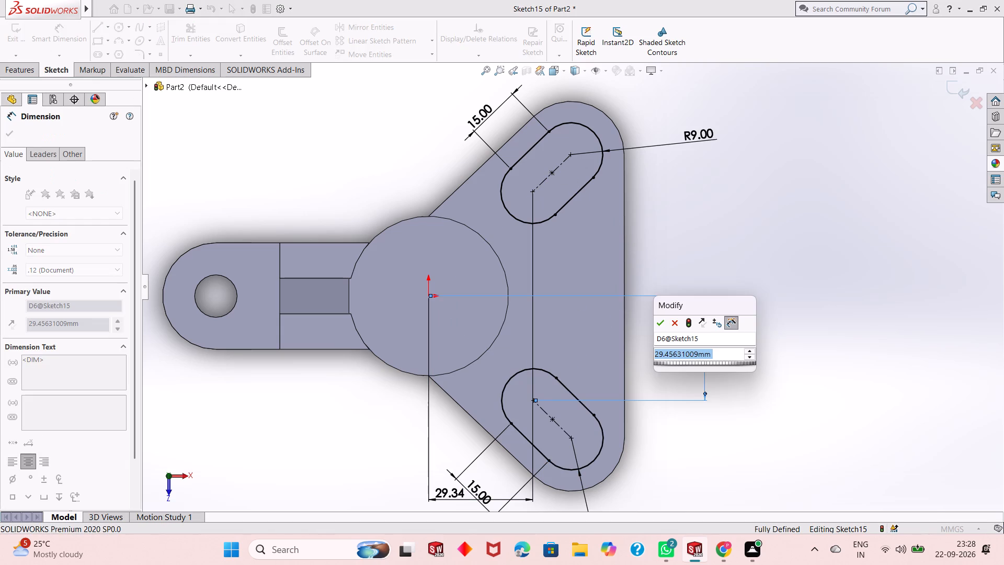
pyautogui.click(659, 323)
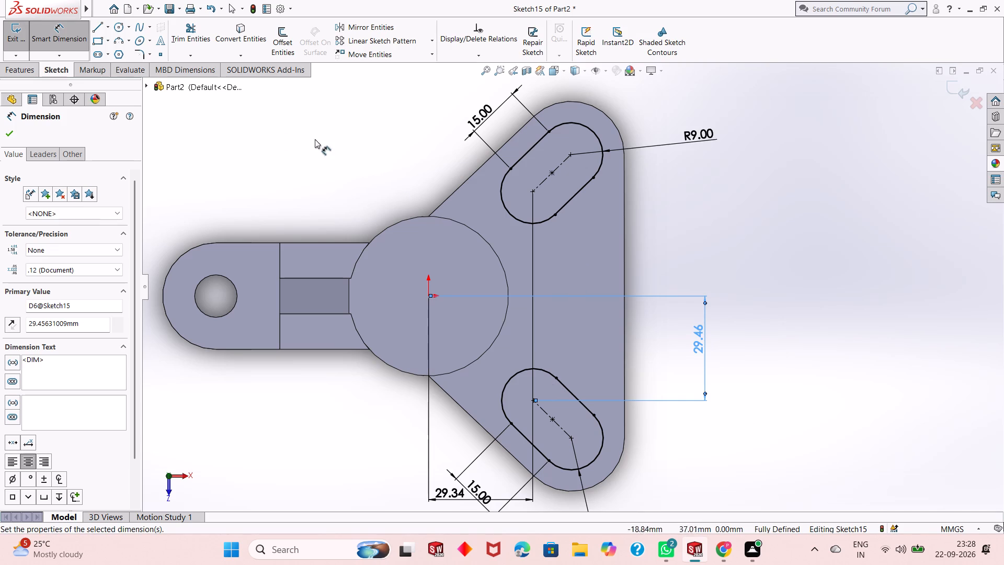
pyautogui.click(11, 137)
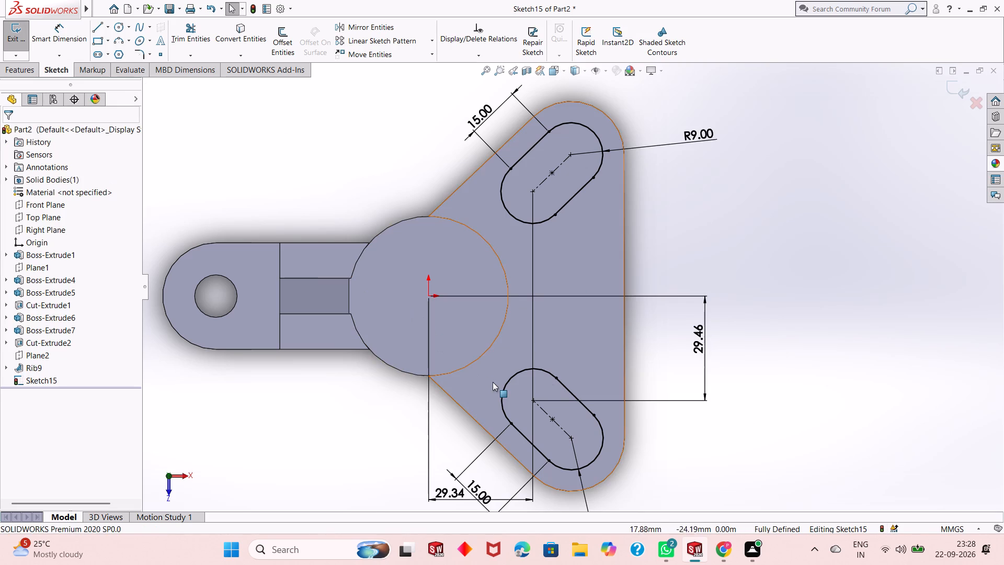
# Cut-extrude both flange slots to a blind depth of 5 mm.
pyautogui.moveTo(493, 382); pyautogui.dragTo(503, 277, button='middle')
pyautogui.scroll(3, 504, 322)
pyautogui.moveTo(613, 349); pyautogui.dragTo(597, 386, button='middle')
pyautogui.scroll(2, 590, 370)
pyautogui.scroll(-2, 621, 319)
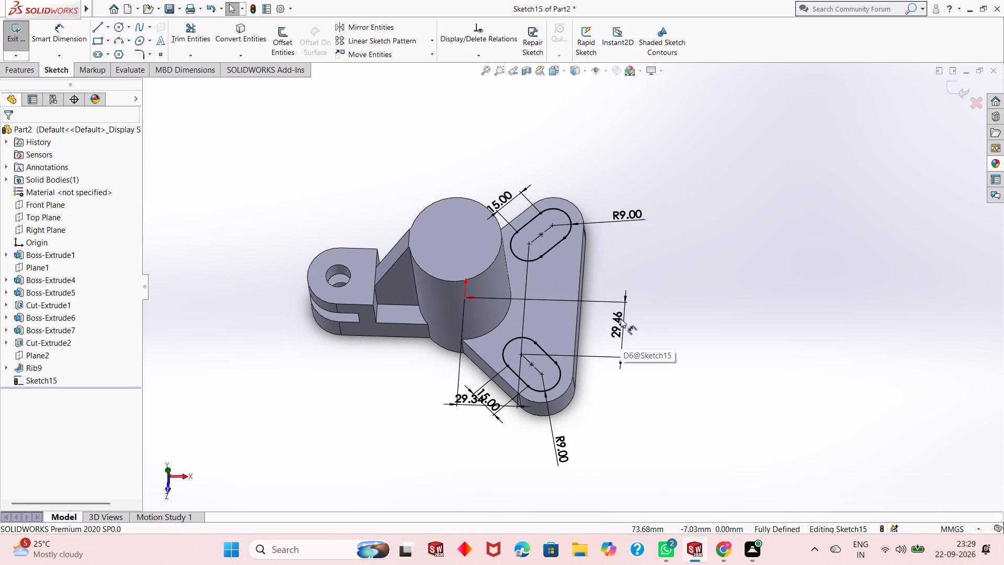
pyautogui.click(27, 71)
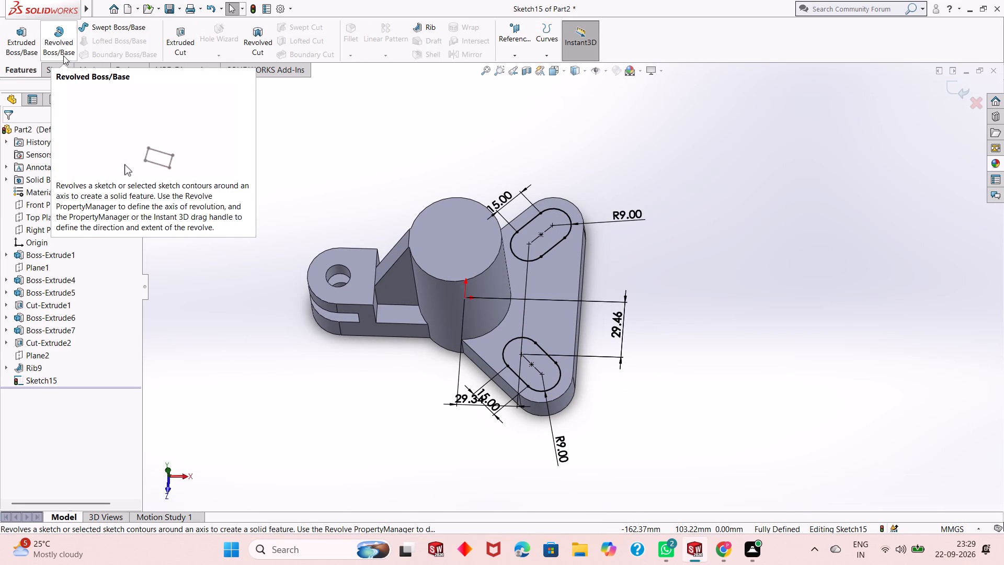
pyautogui.click(185, 46)
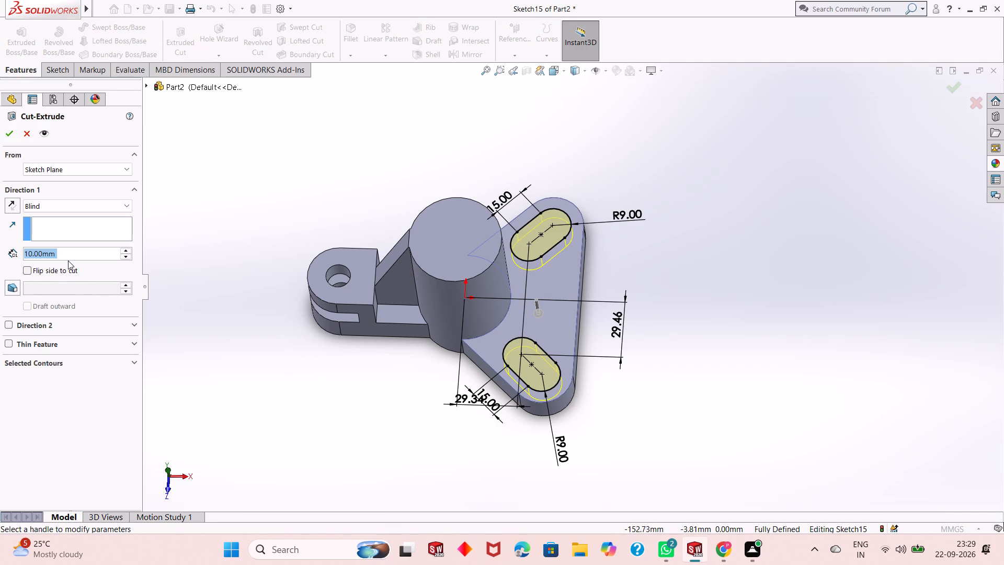
pyautogui.press('5')
pyautogui.press('Return')
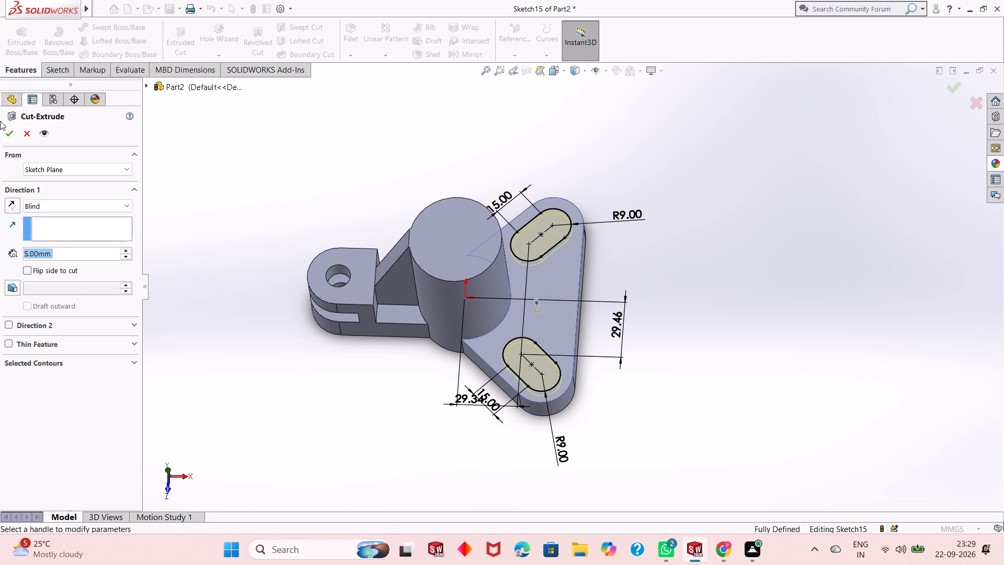
pyautogui.click(6, 131)
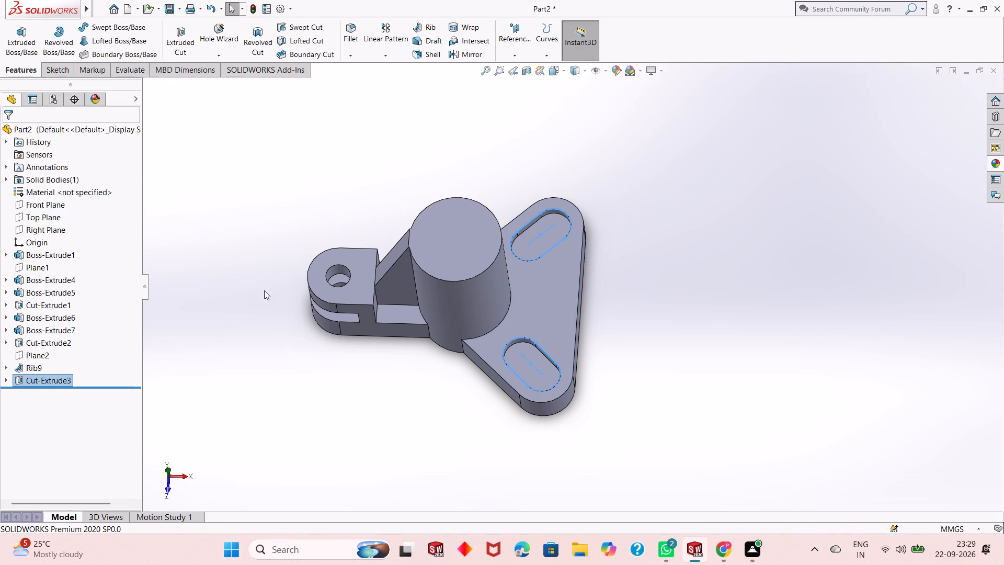
pyautogui.click(306, 335)
# On the floor of the +Z slot recess, sketch a concentric straight slot 15 mm between centres and about 10.7 mm wide.
pyautogui.moveTo(492, 316); pyautogui.dragTo(482, 358, button='middle')
pyautogui.click(543, 357)
pyautogui.click(588, 326)
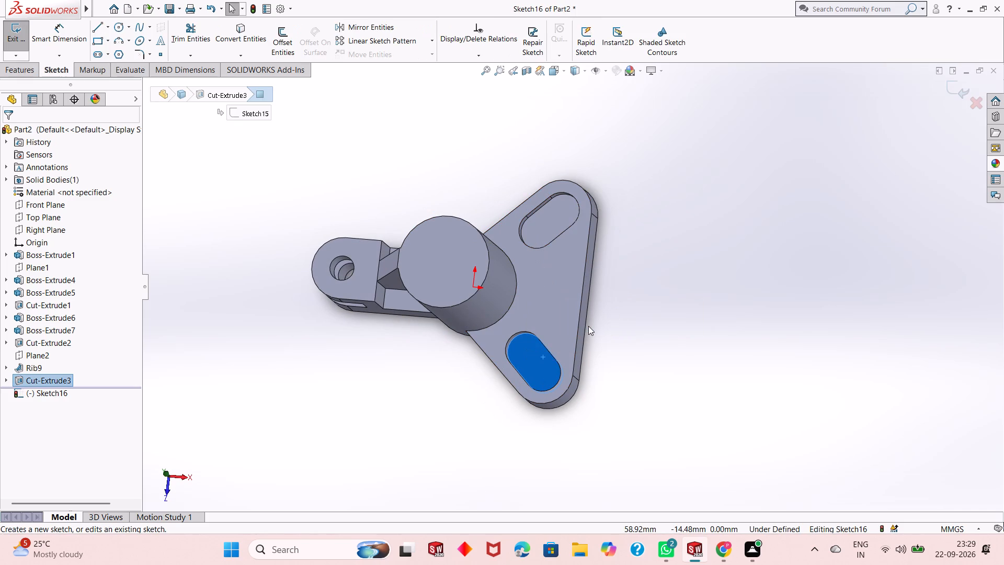
pyautogui.hotkey('ctrl', '8')
pyautogui.press('Escape')
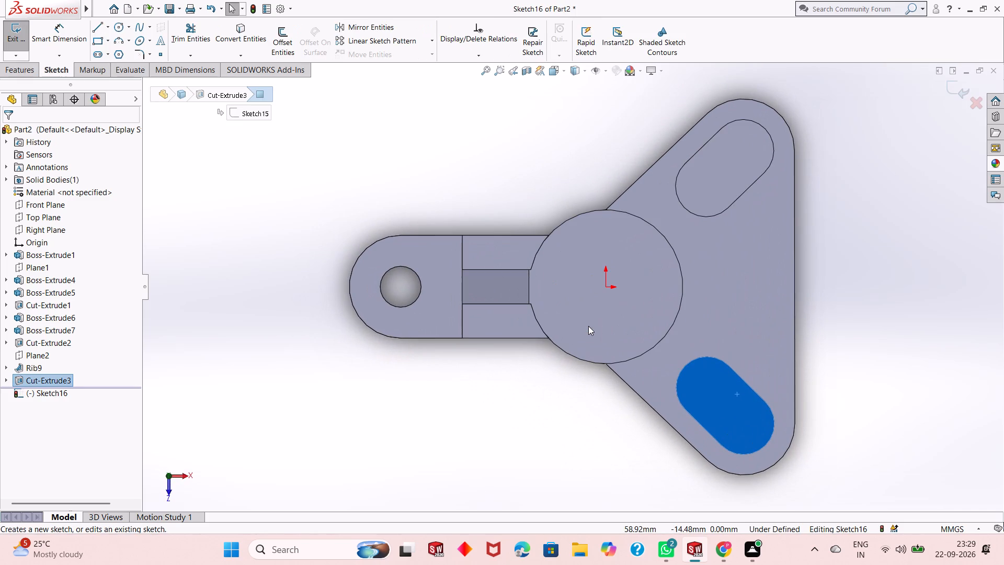
pyautogui.scroll(2, 356, 345)
pyautogui.scroll(-3, 752, 371)
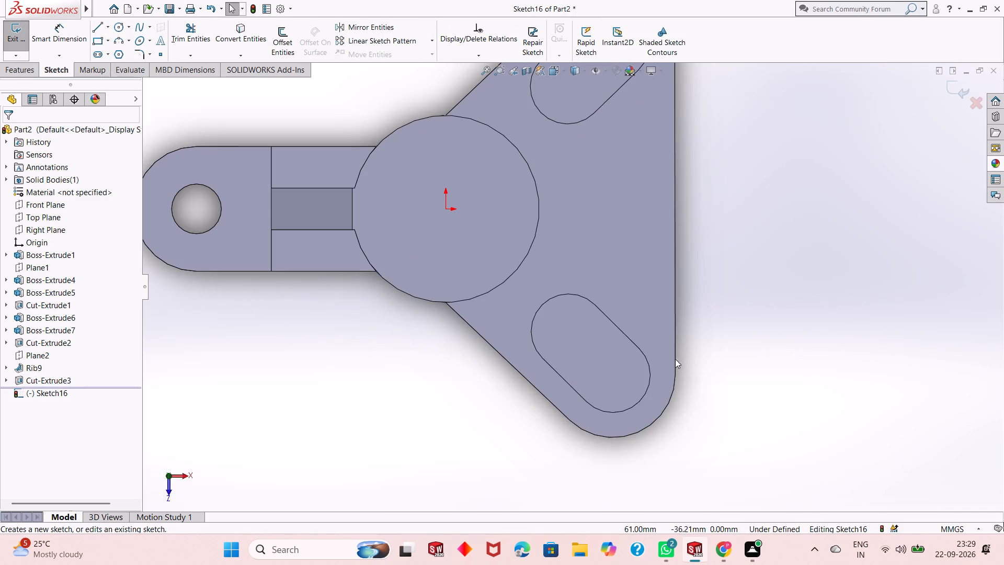
pyautogui.click(98, 56)
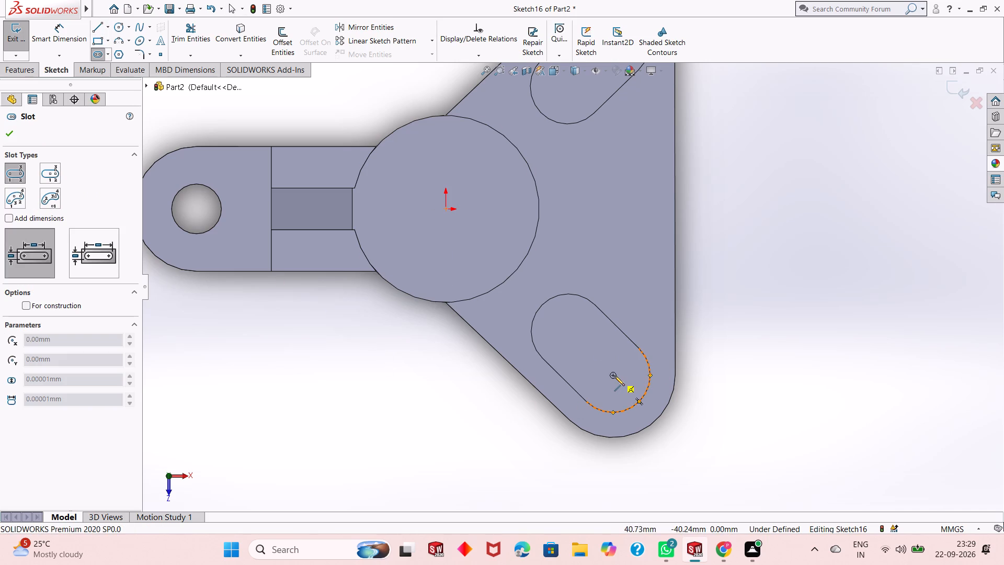
pyautogui.click(613, 376)
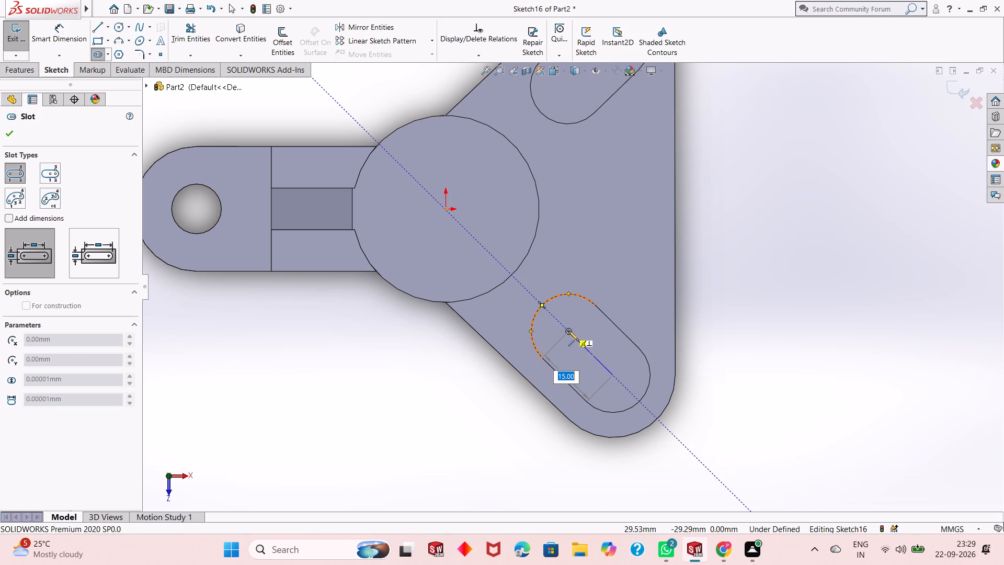
pyautogui.click(568, 331)
pyautogui.click(581, 312)
pyautogui.scroll(2, 579, 312)
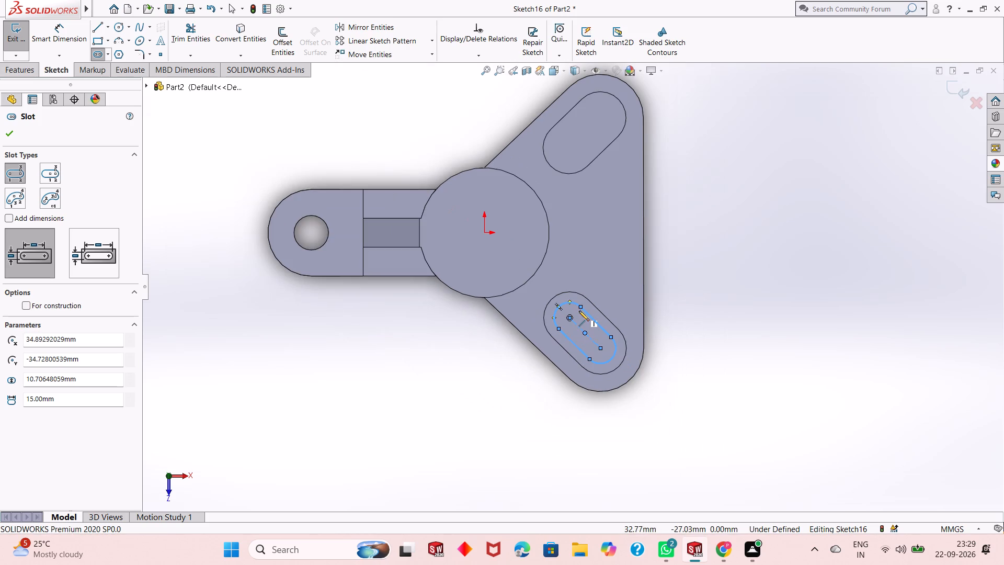
# Sketch a matching straight slot inside the -Z recess, 15 mm between centres and about 13 mm wide.
pyautogui.scroll(-2, 614, 108)
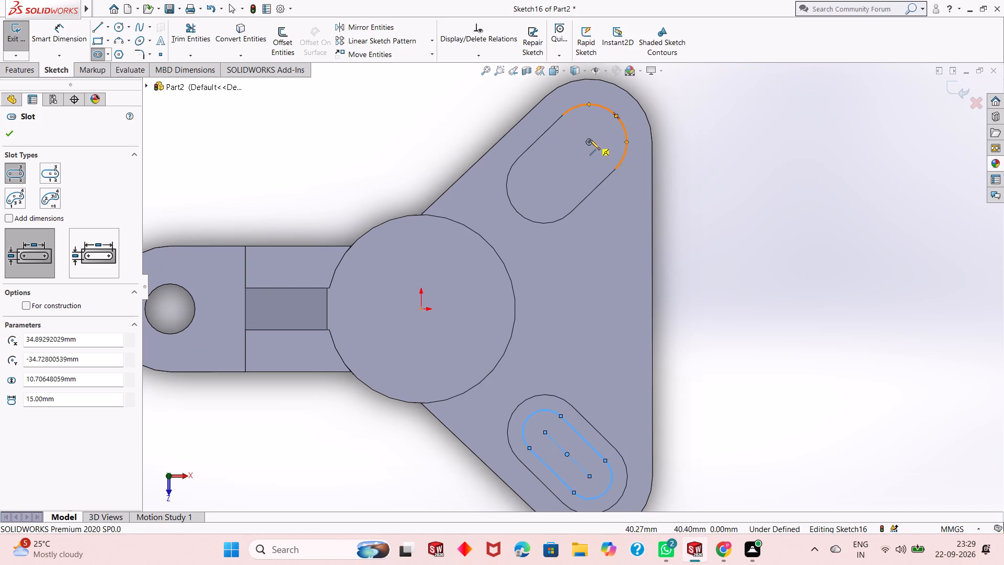
pyautogui.click(589, 140)
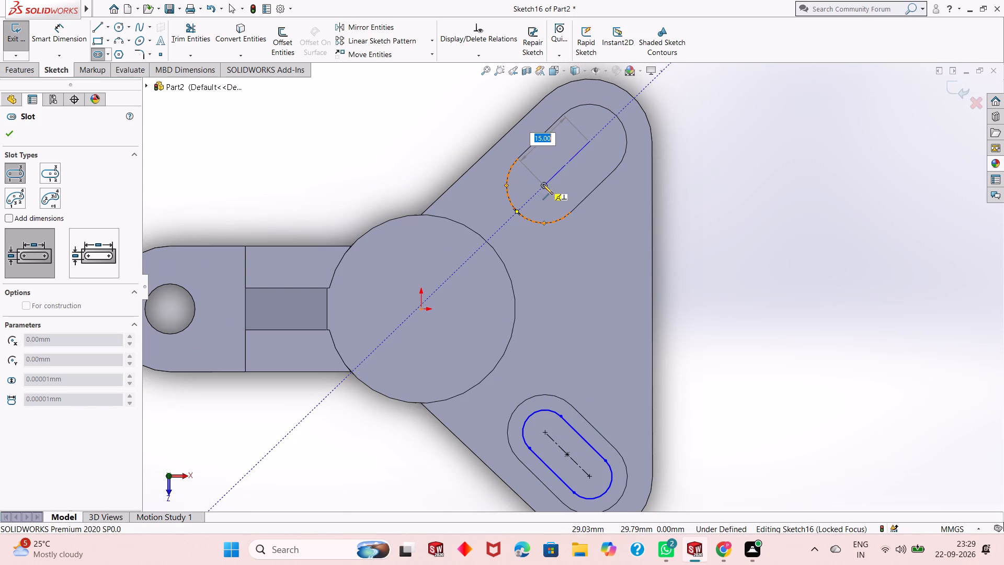
pyautogui.click(543, 184)
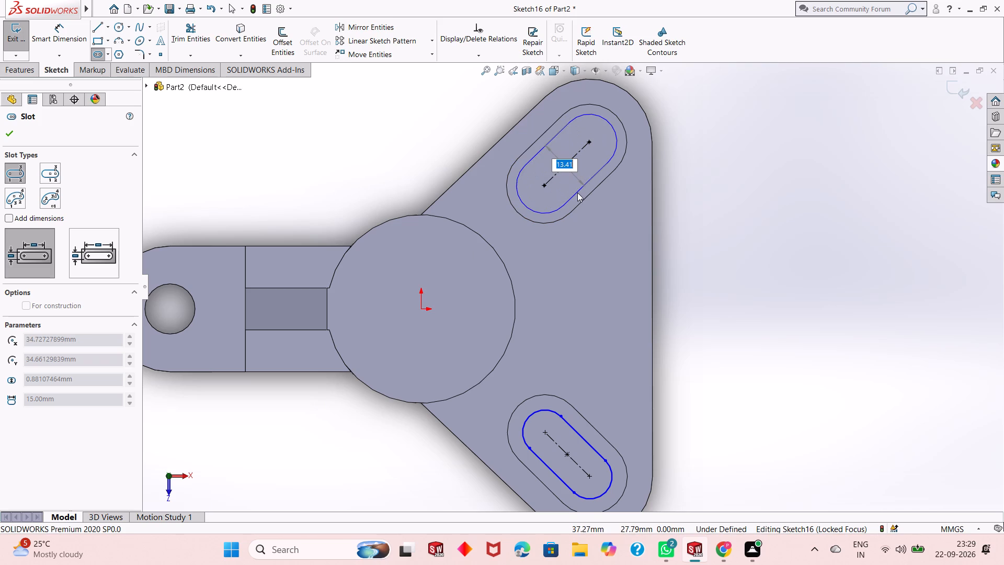
pyautogui.click(577, 191)
pyautogui.rightClick(715, 198)
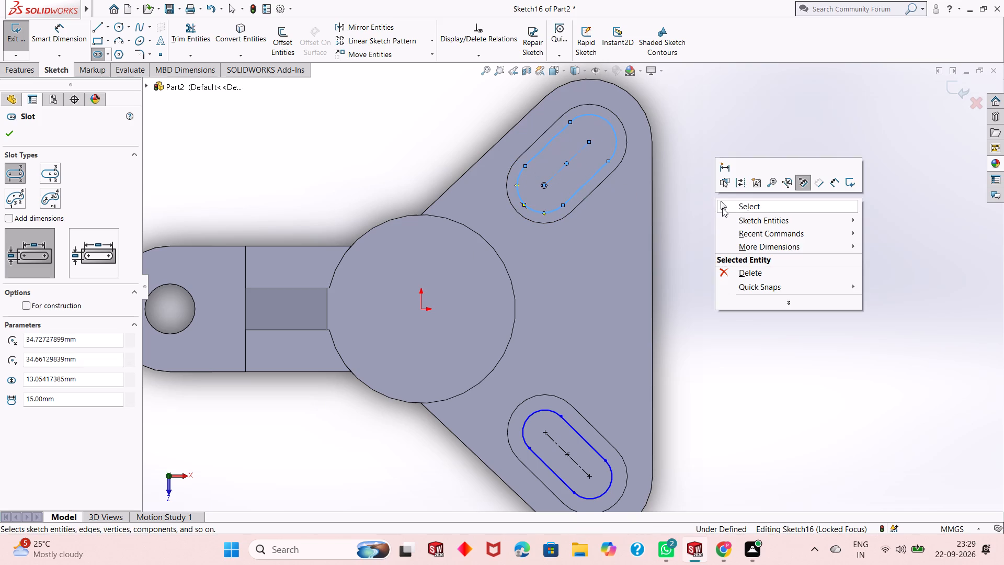
pyautogui.click(722, 208)
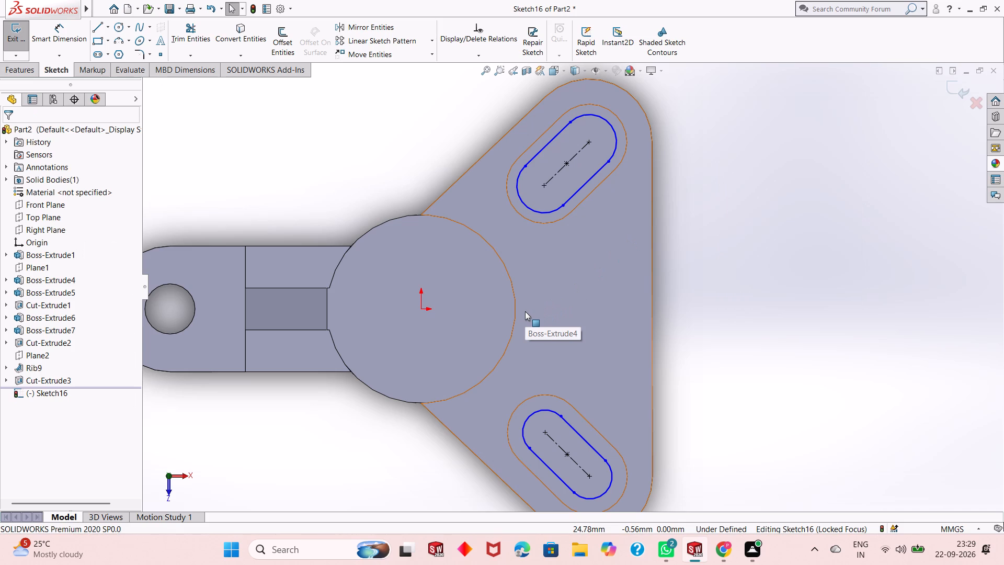
# Dimension the end radius of both inner slots as 6 mm.
pyautogui.click(66, 42)
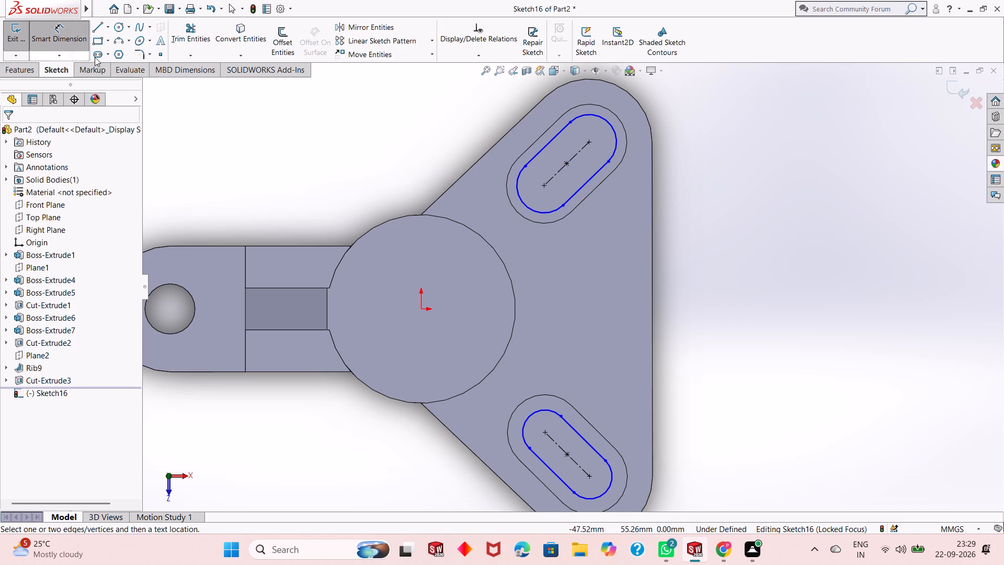
pyautogui.click(617, 132)
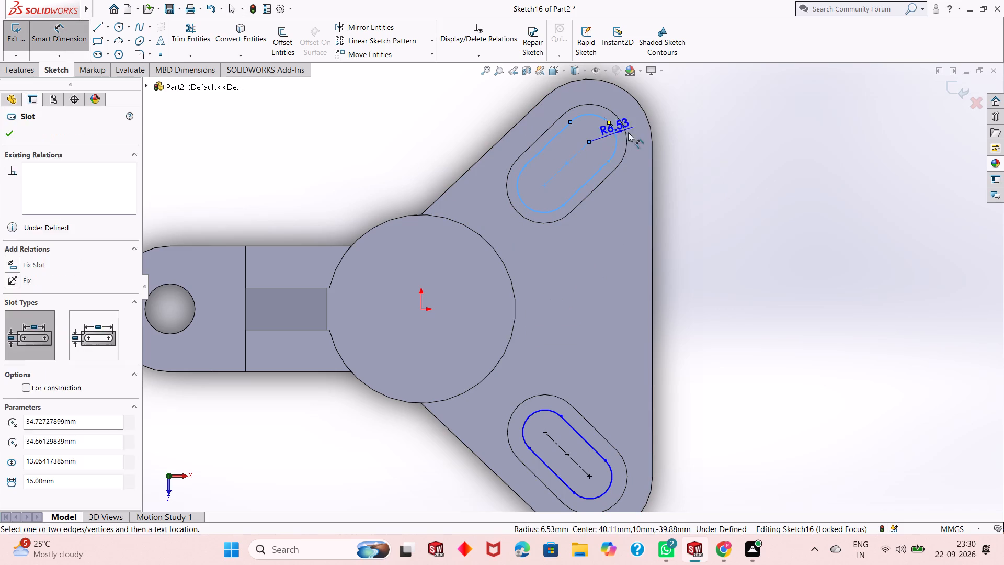
pyautogui.click(713, 129)
pyautogui.press('6')
pyautogui.press('Return')
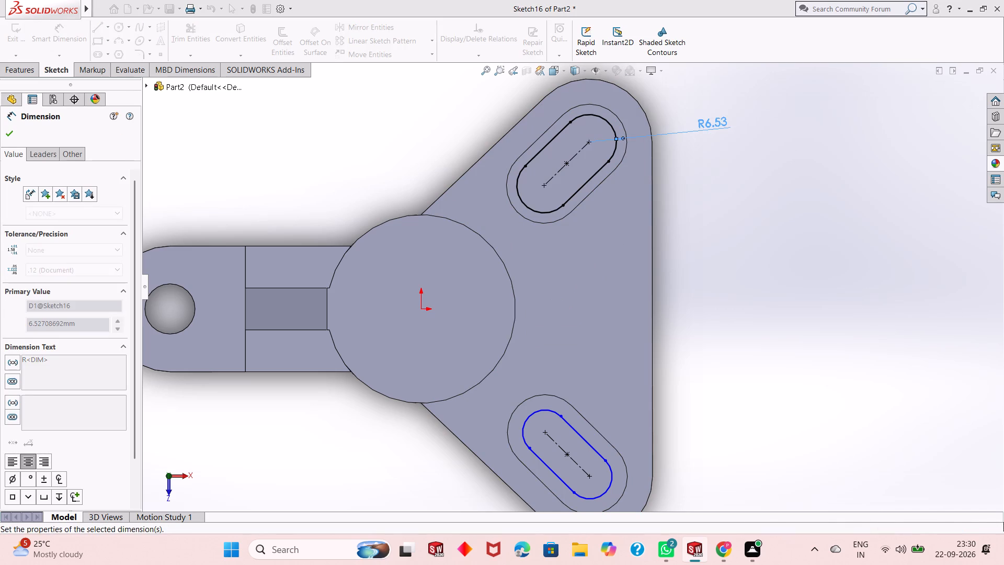
pyautogui.click(523, 426)
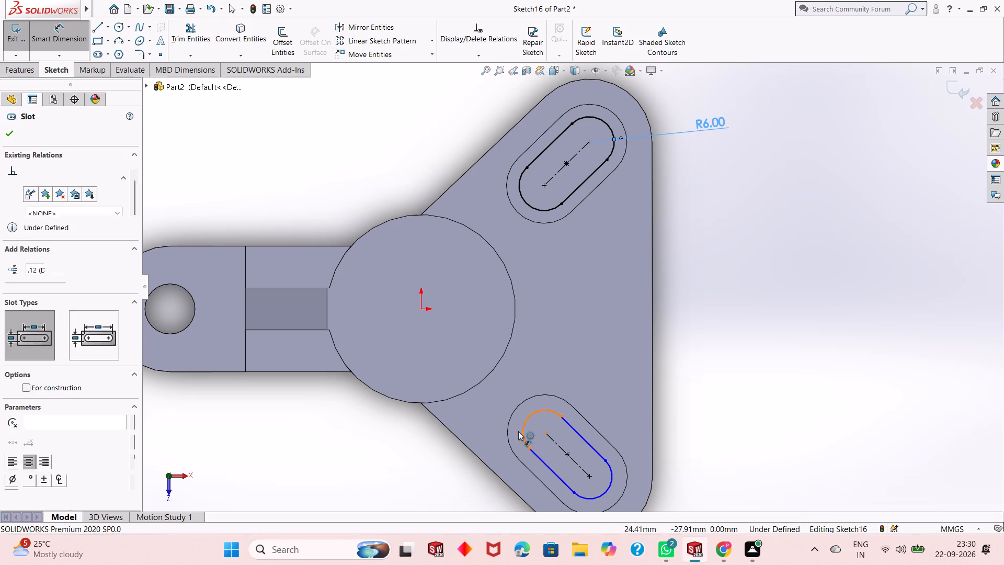
pyautogui.click(421, 482)
pyautogui.press('6')
pyautogui.press('Return')
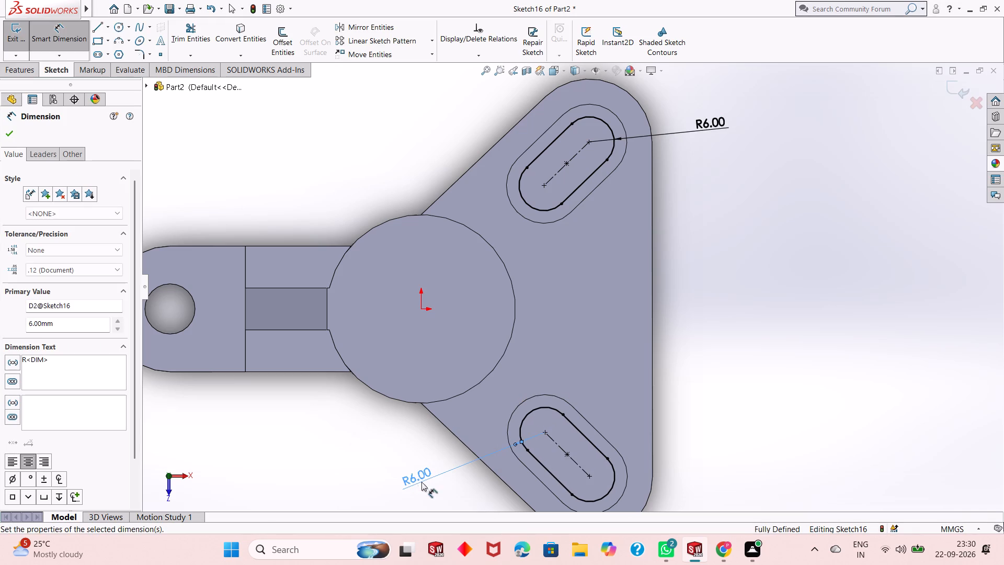
pyautogui.moveTo(483, 445); pyautogui.dragTo(477, 398, button='middle')
pyautogui.scroll(1, 478, 397)
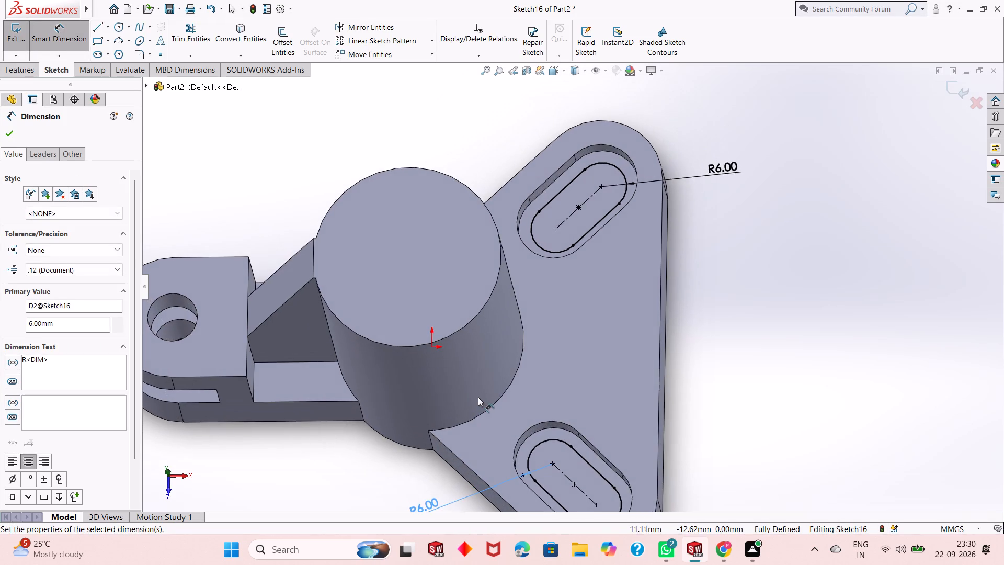
pyautogui.rightClick(670, 337)
pyautogui.click(694, 375)
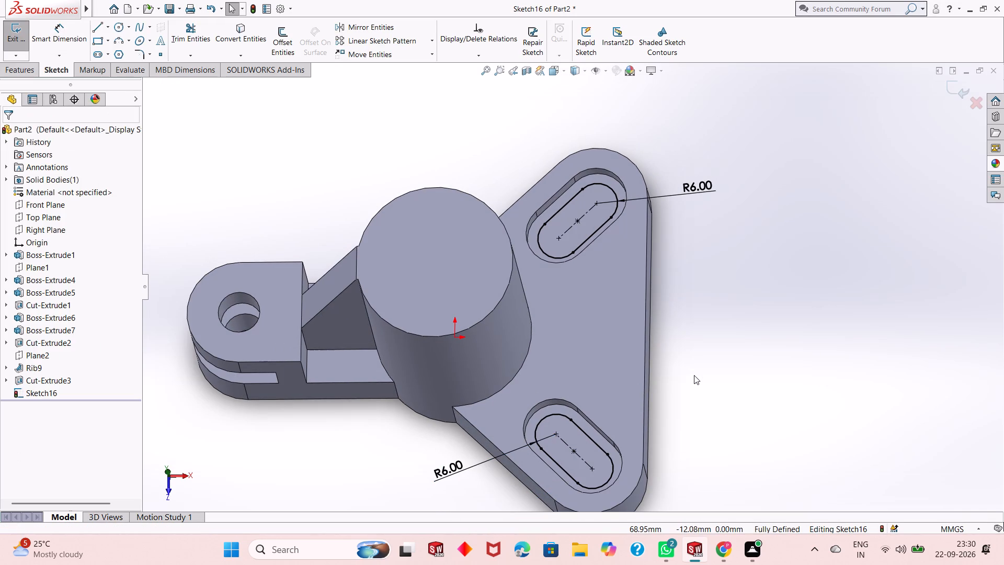
# Examine the inner slot profiles and the flange recesses from above, the side and underneath.
pyautogui.scroll(1, 592, 419)
pyautogui.moveTo(592, 419); pyautogui.dragTo(584, 345, button='middle')
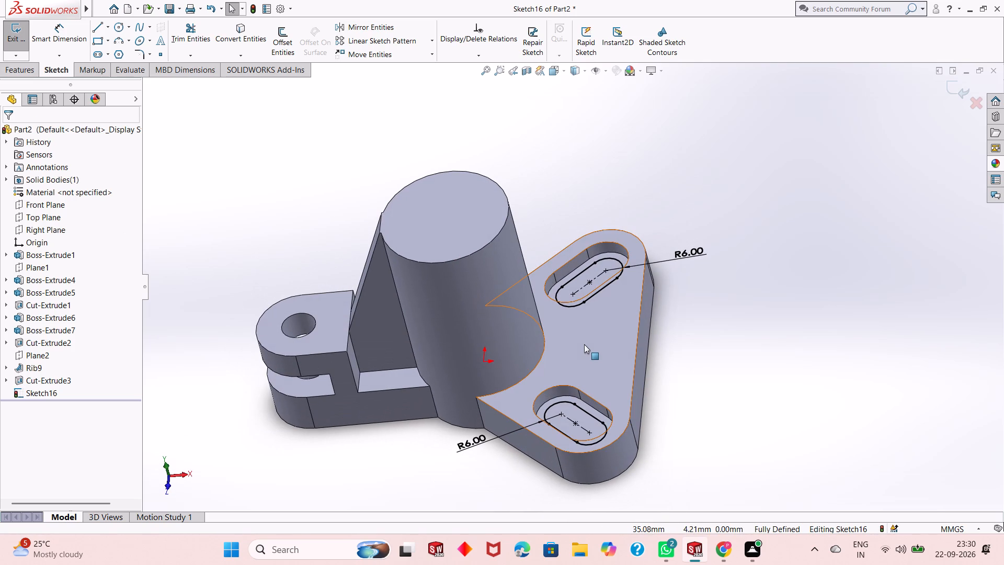
pyautogui.scroll(-1, 584, 344)
pyautogui.scroll(1, 577, 367)
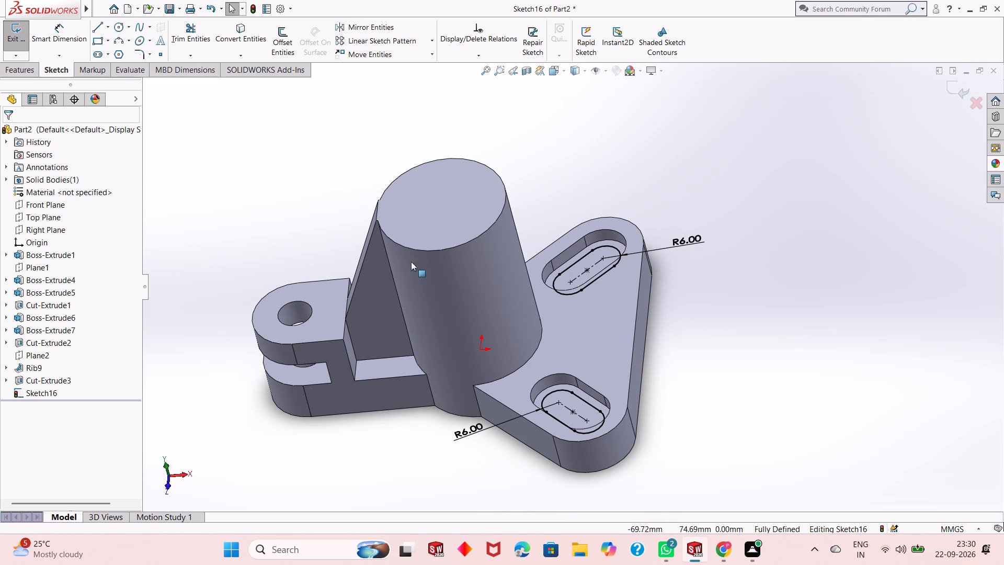
pyautogui.scroll(2, 560, 320)
pyautogui.moveTo(560, 321); pyautogui.dragTo(565, 271, button='middle')
pyautogui.scroll(-3, 565, 271)
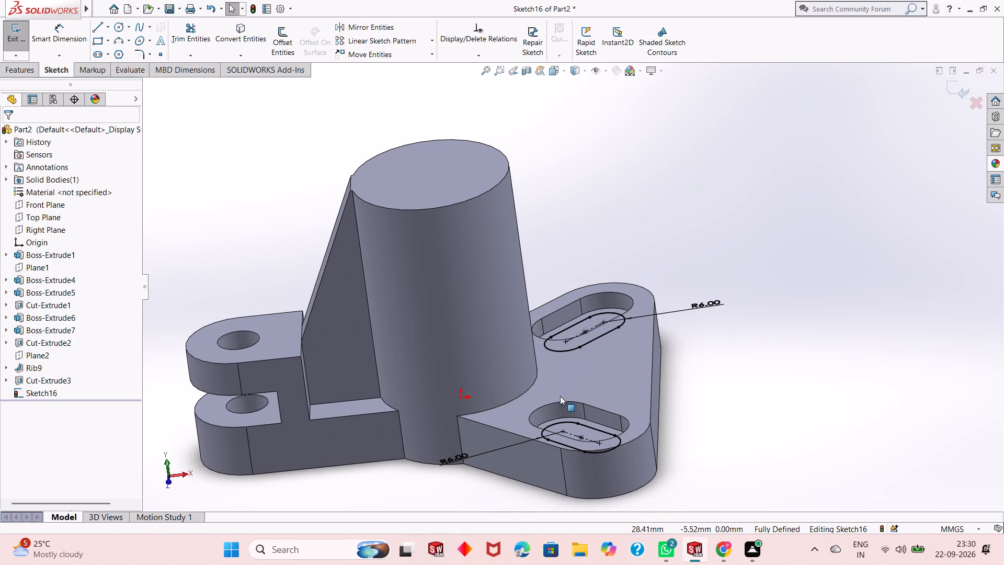
pyautogui.moveTo(560, 396); pyautogui.dragTo(563, 453, button='middle')
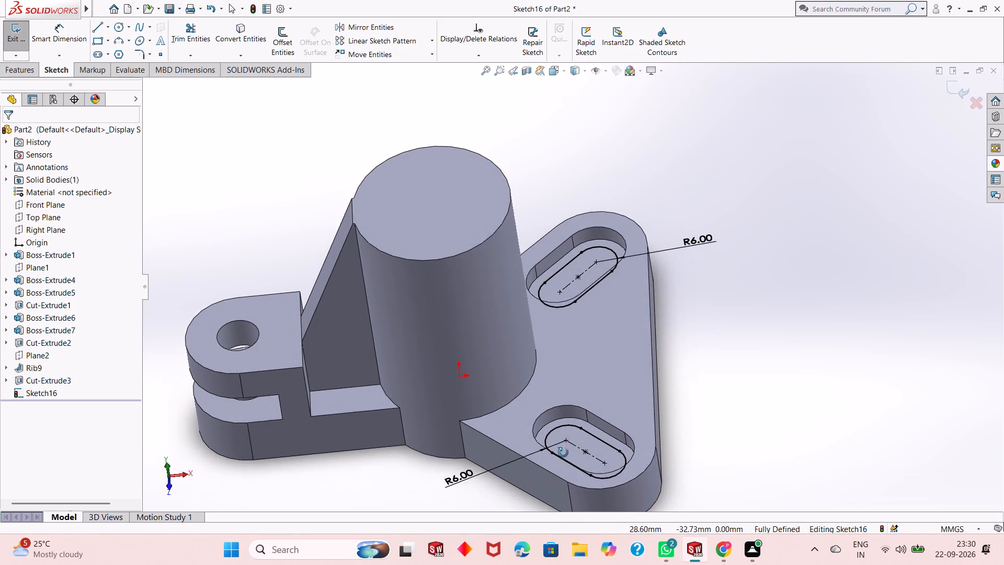
pyautogui.moveTo(563, 453); pyautogui.dragTo(563, 455, button='middle')
pyautogui.scroll(2, 560, 437)
pyautogui.moveTo(602, 360); pyautogui.dragTo(408, 313, button='middle')
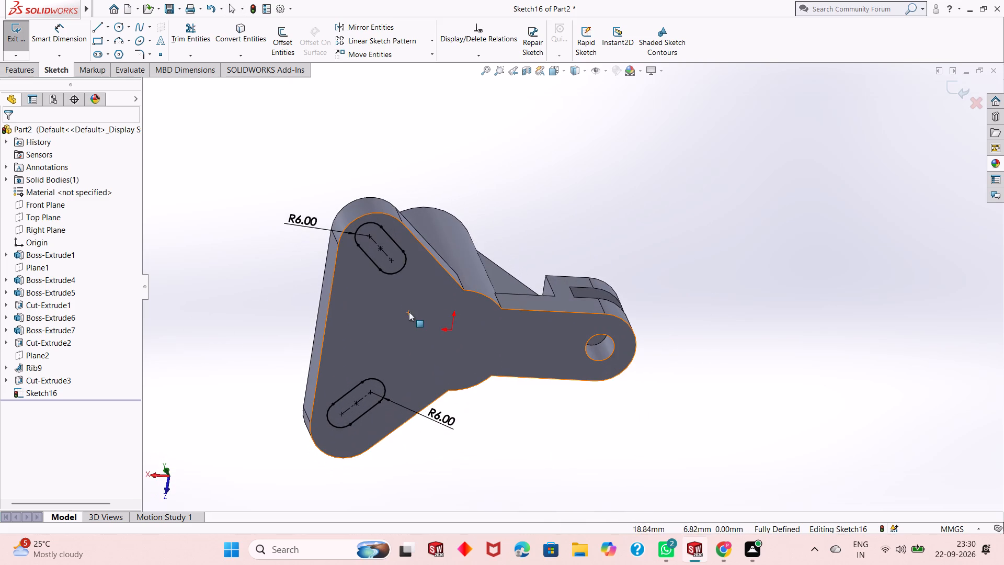
pyautogui.moveTo(421, 271); pyautogui.dragTo(449, 475, button='middle')
pyautogui.scroll(1, 449, 419)
pyautogui.moveTo(448, 368); pyautogui.dragTo(622, 341, button='middle')
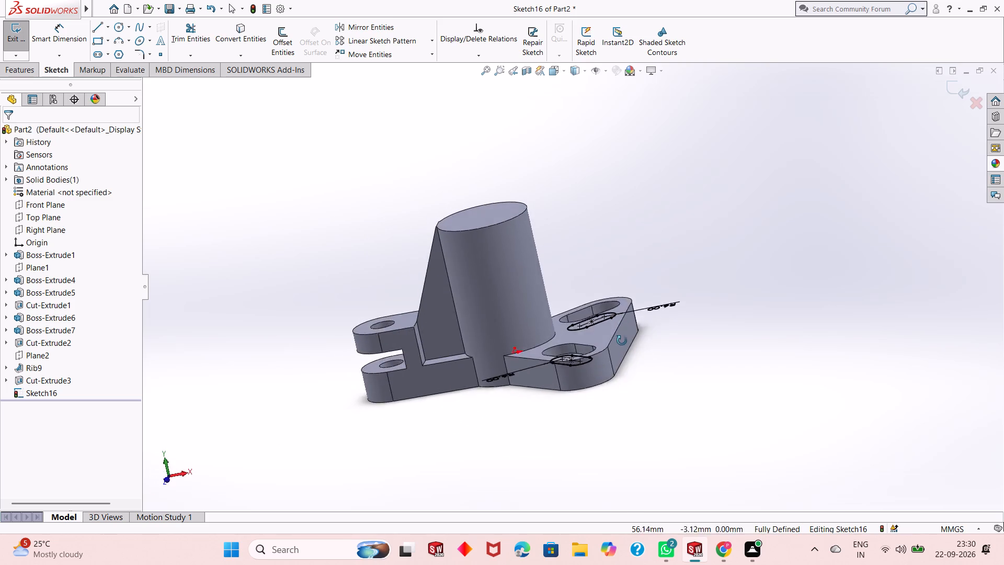
pyautogui.moveTo(622, 341); pyautogui.dragTo(632, 320, button='middle')
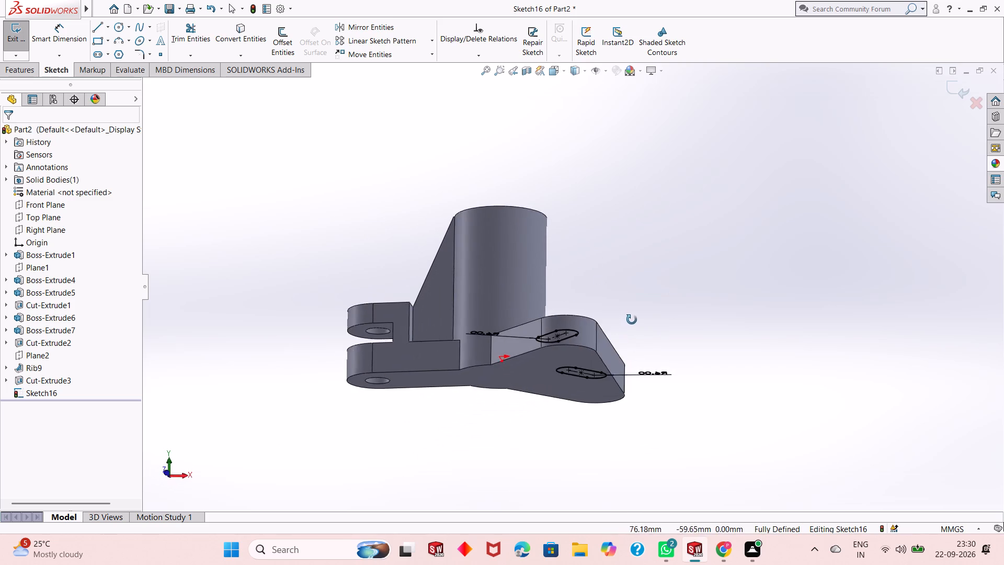
# Examine the two inner slot profiles inside the flange recesses from above and at oblique angles.
pyautogui.moveTo(632, 320); pyautogui.dragTo(608, 482, button='middle')
pyautogui.moveTo(585, 335); pyautogui.dragTo(586, 391, button='middle')
pyautogui.scroll(-1, 585, 369)
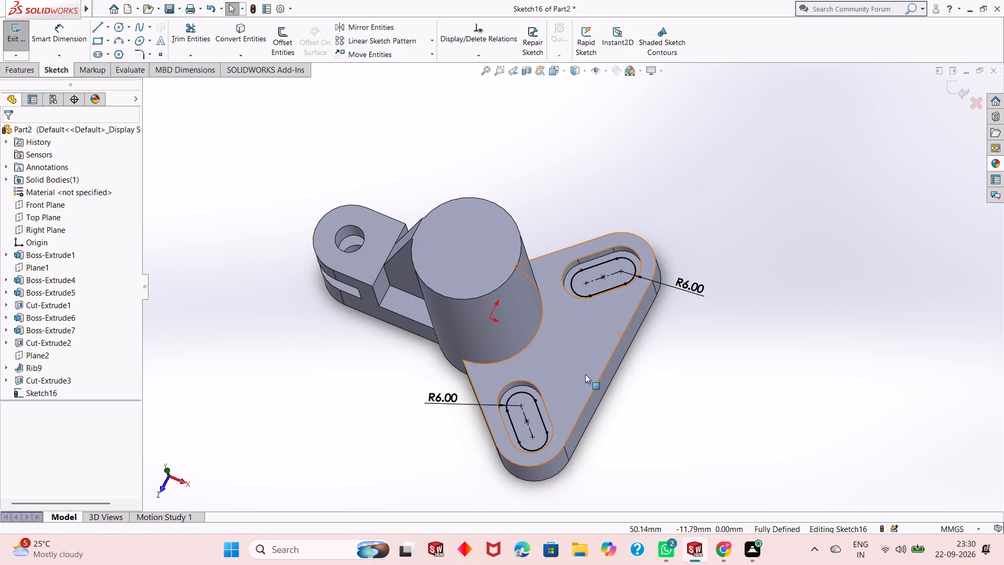
pyautogui.scroll(-1, 571, 293)
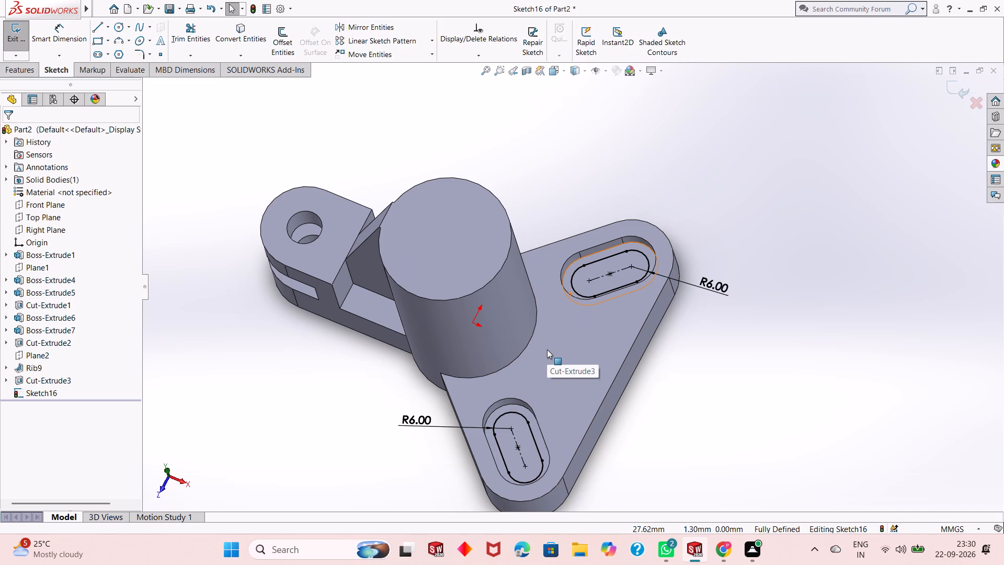
pyautogui.scroll(-1, 547, 349)
pyautogui.moveTo(547, 349); pyautogui.dragTo(550, 275, button='middle')
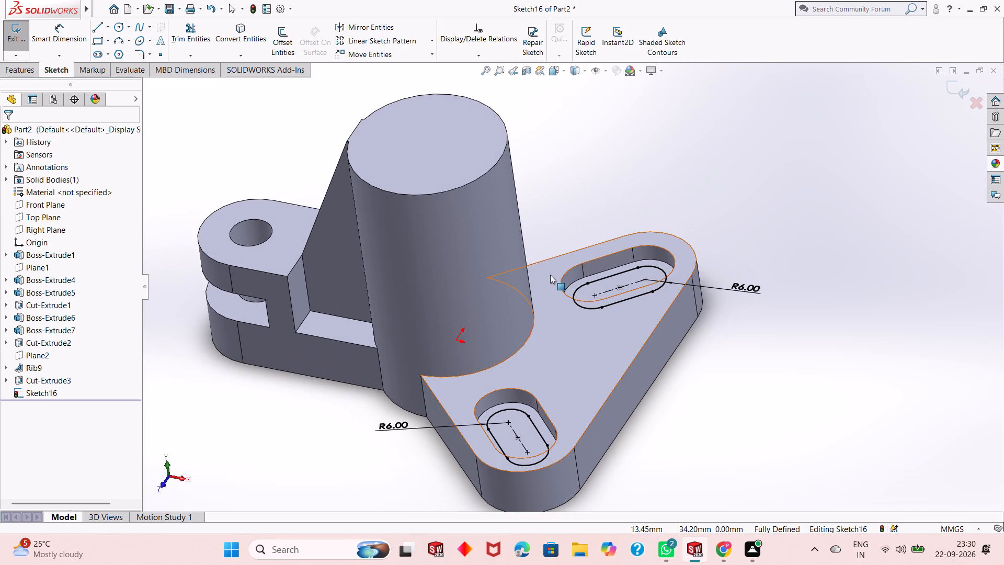
pyautogui.click(575, 182)
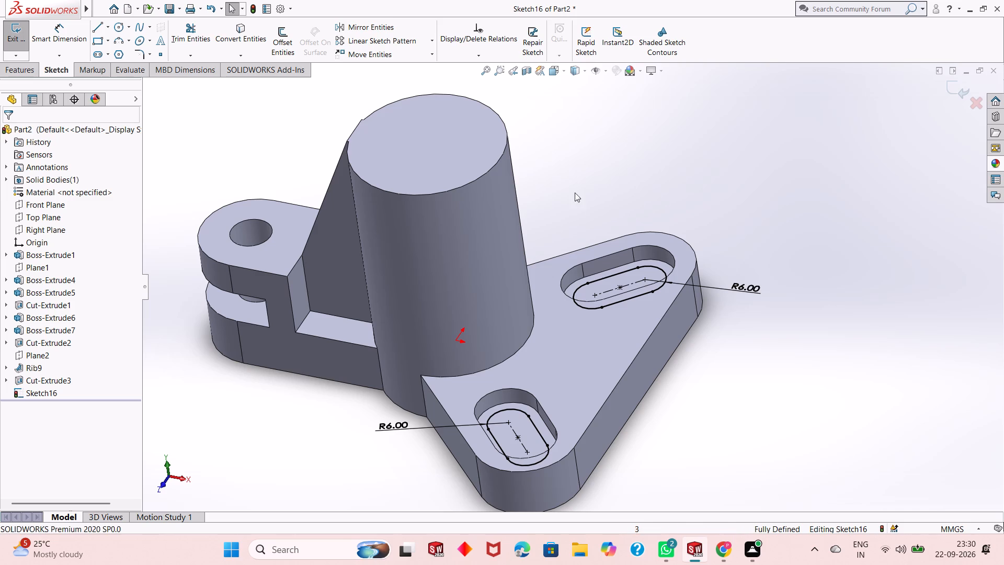
pyautogui.moveTo(572, 216); pyautogui.dragTo(575, 352, button='middle')
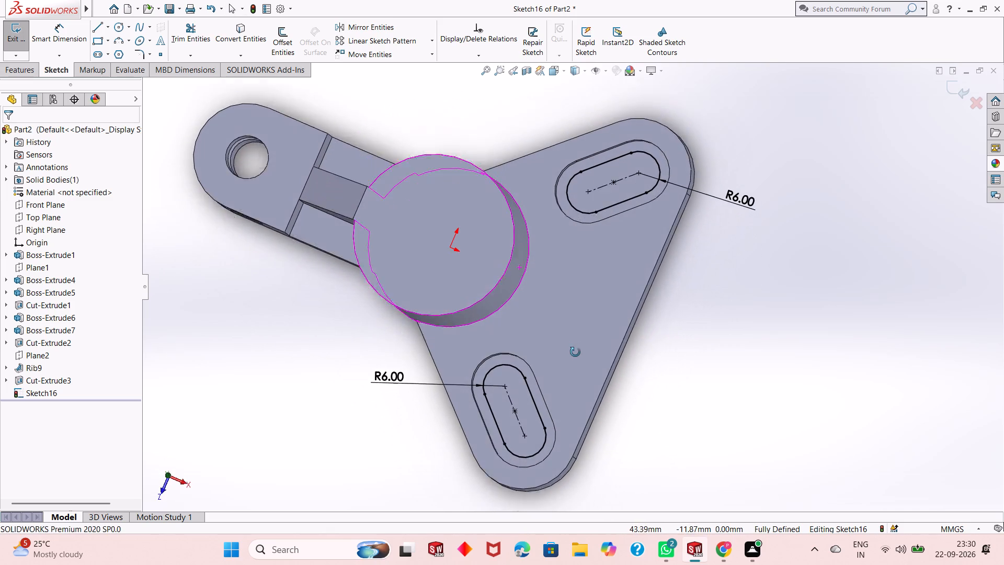
pyautogui.moveTo(575, 352); pyautogui.dragTo(564, 254, button='middle')
pyautogui.scroll(2, 551, 287)
pyautogui.moveTo(563, 319); pyautogui.dragTo(572, 360, button='middle')
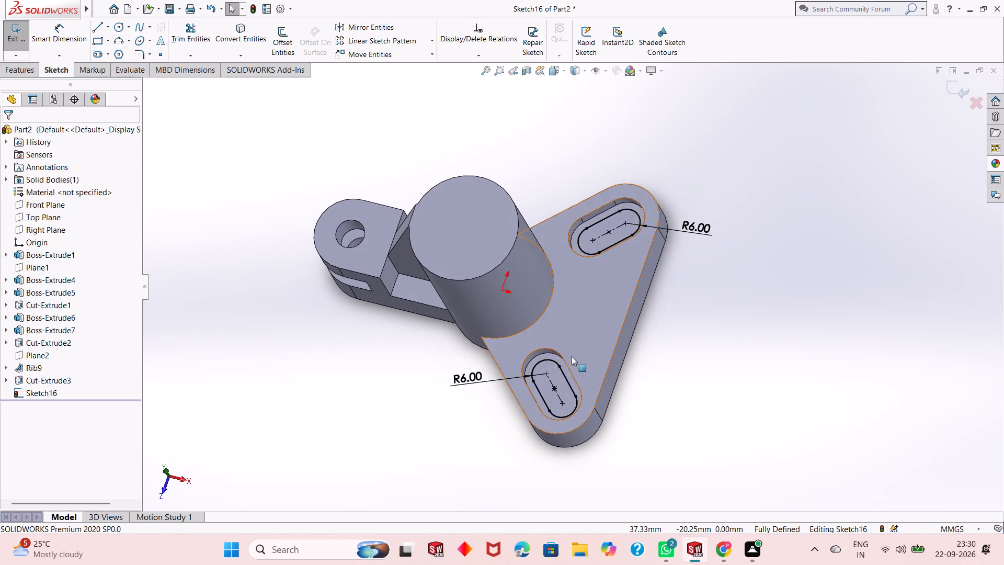
pyautogui.scroll(1, 572, 356)
pyautogui.scroll(-1, 597, 326)
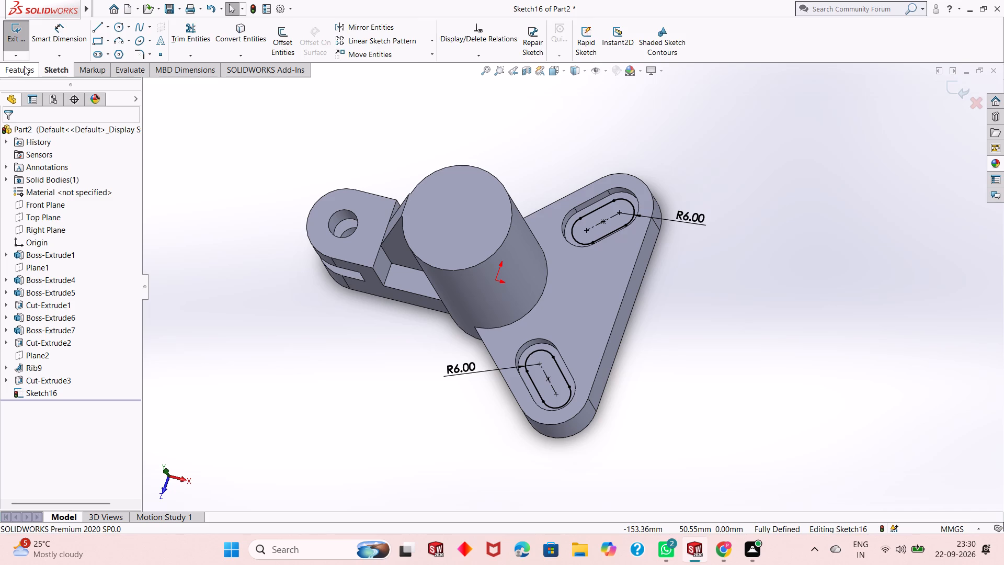
# Cut both R6 inner slot profiles Through All from the recess floors down through the flange.
pyautogui.click(24, 66)
pyautogui.click(185, 42)
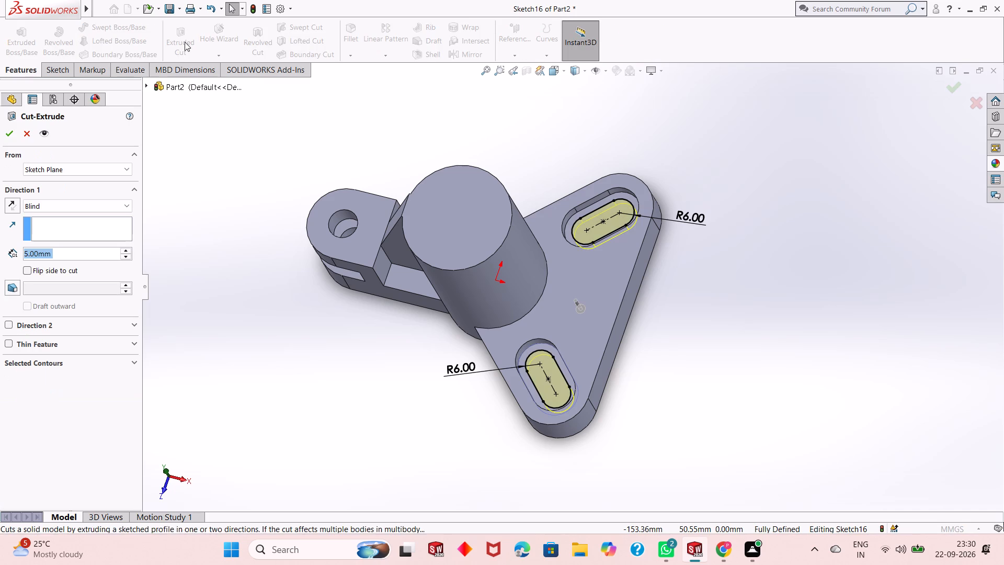
pyautogui.click(50, 214)
pyautogui.click(56, 211)
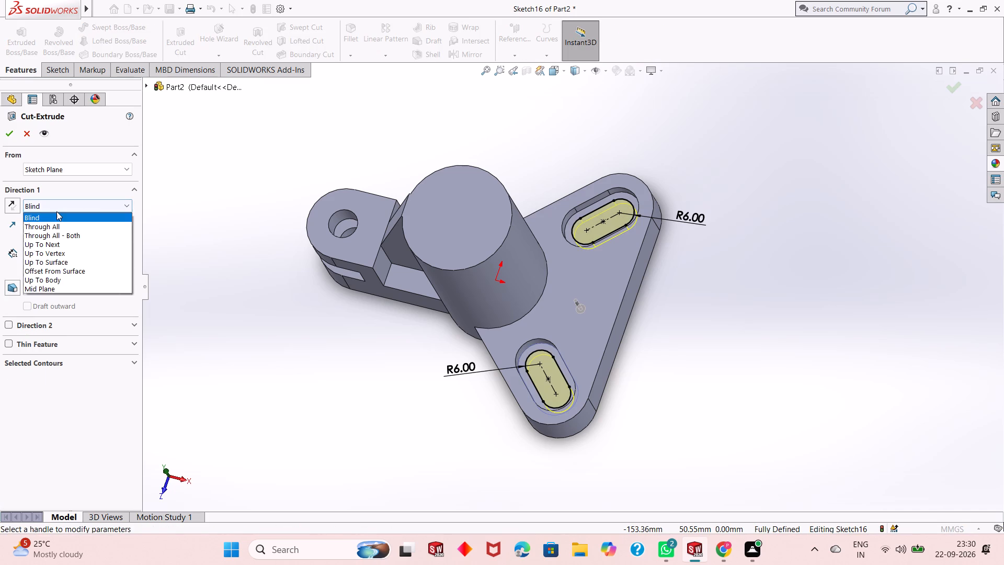
pyautogui.click(64, 225)
pyautogui.click(3, 134)
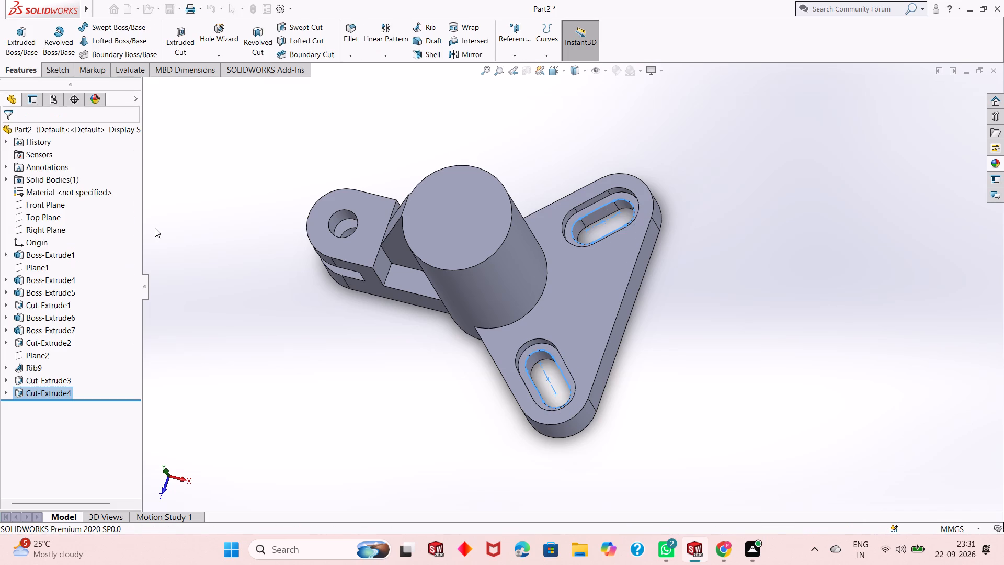
pyautogui.click(223, 240)
# Inspect the stepped slots, flange, arm and rib from the side and from above.
pyautogui.moveTo(401, 277); pyautogui.dragTo(408, 197, button='middle')
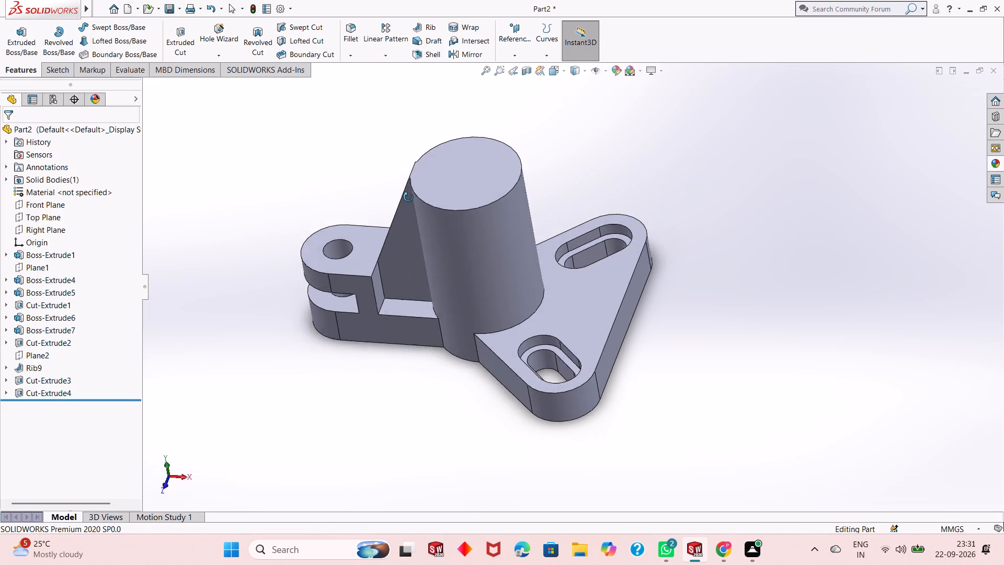
pyautogui.moveTo(408, 197); pyautogui.dragTo(412, 166, button='middle')
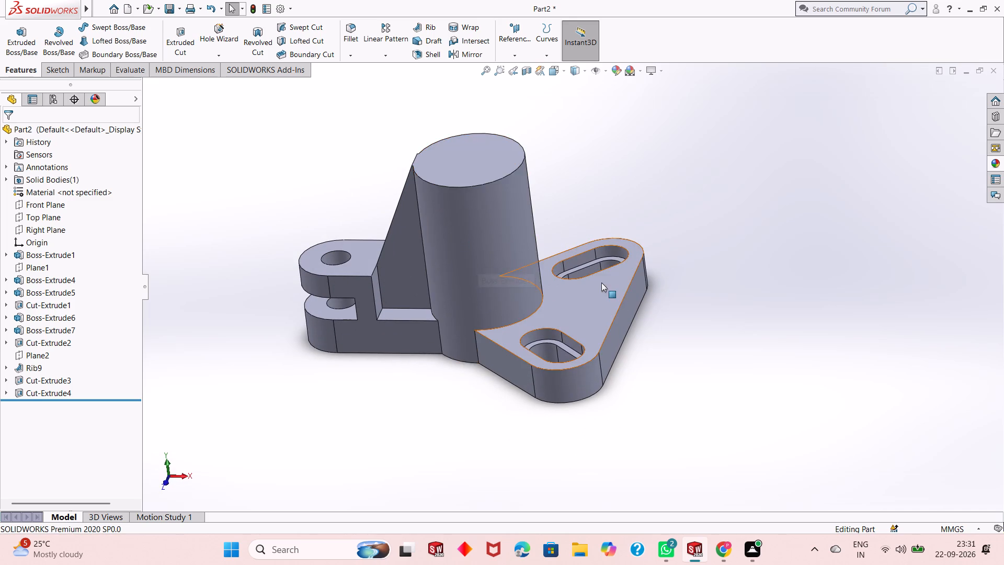
pyautogui.scroll(1, 601, 282)
pyautogui.moveTo(602, 282); pyautogui.dragTo(362, 270, button='middle')
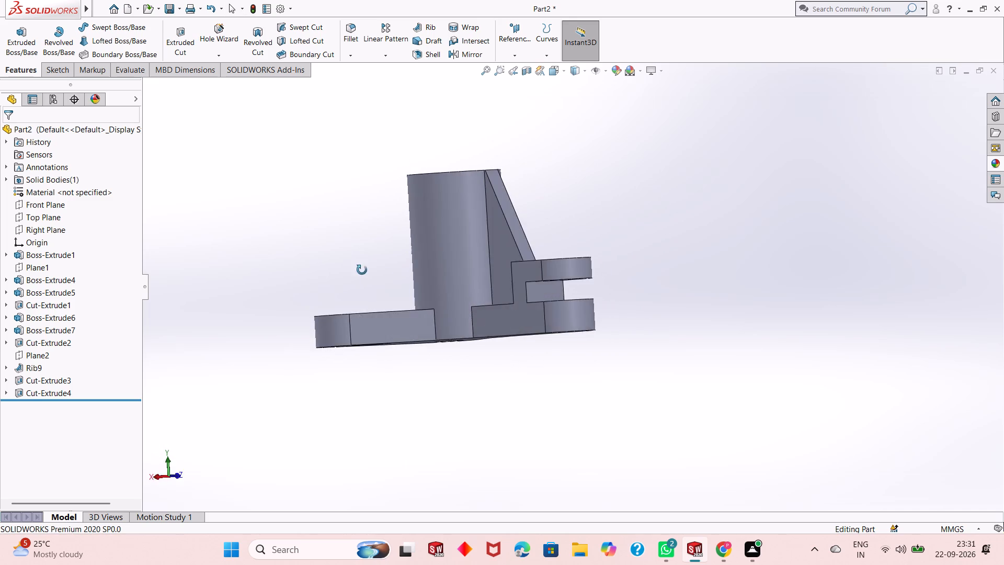
pyautogui.moveTo(362, 270); pyautogui.dragTo(609, 202, button='middle')
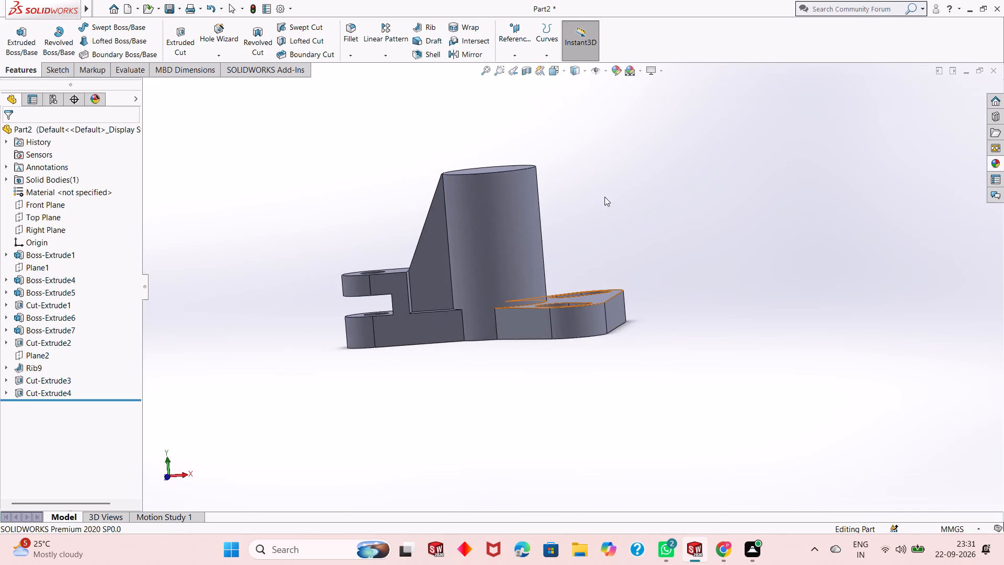
pyautogui.scroll(-1, 604, 197)
pyautogui.scroll(1, 537, 263)
pyautogui.moveTo(533, 255); pyautogui.dragTo(533, 331, button='middle')
pyautogui.moveTo(534, 242); pyautogui.dragTo(530, 270, button='middle')
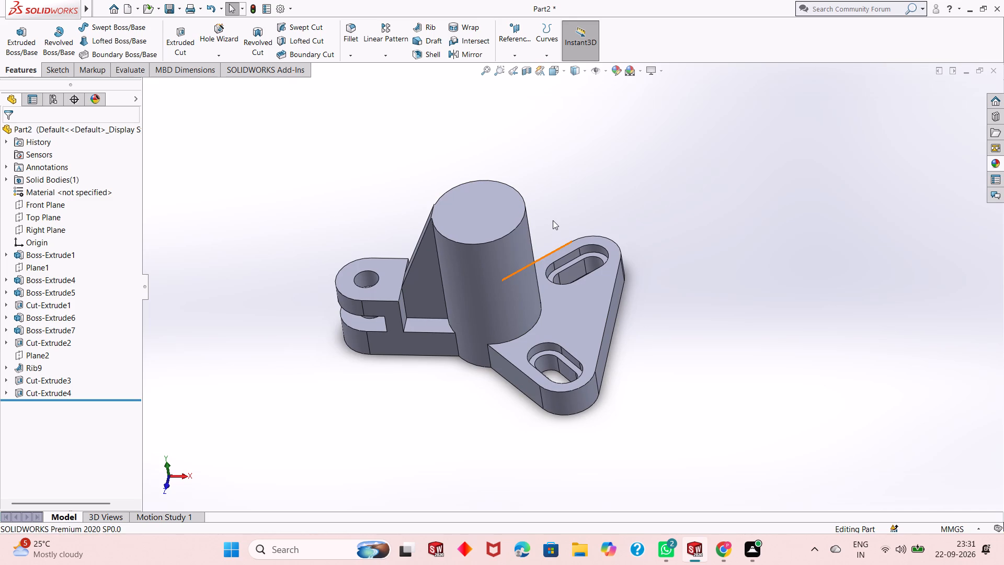
pyautogui.moveTo(551, 227); pyautogui.dragTo(550, 199, button='middle')
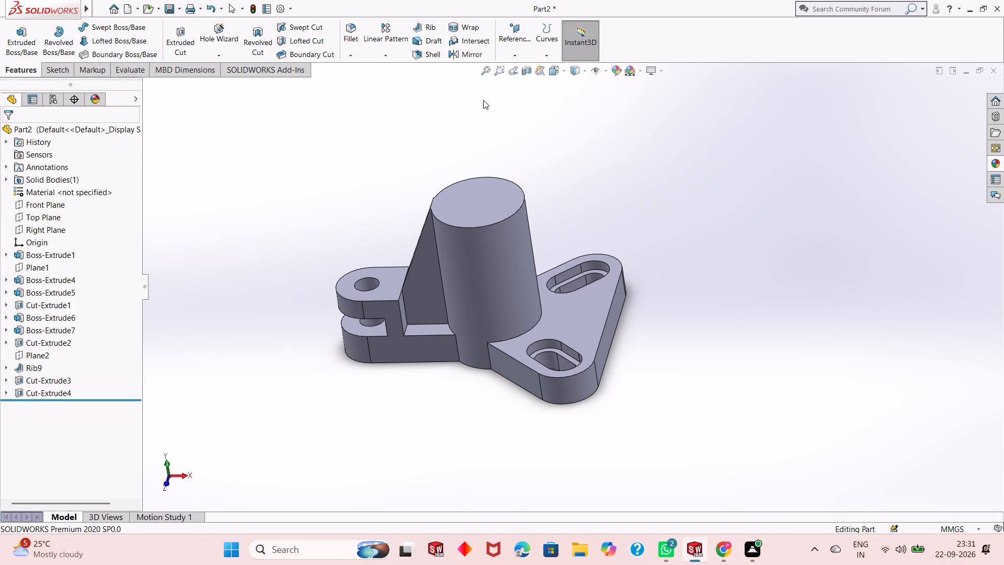
# Define a reference plane parallel to the Right Plane, offset 20 mm toward the flange.
pyautogui.click(515, 54)
pyautogui.click(518, 63)
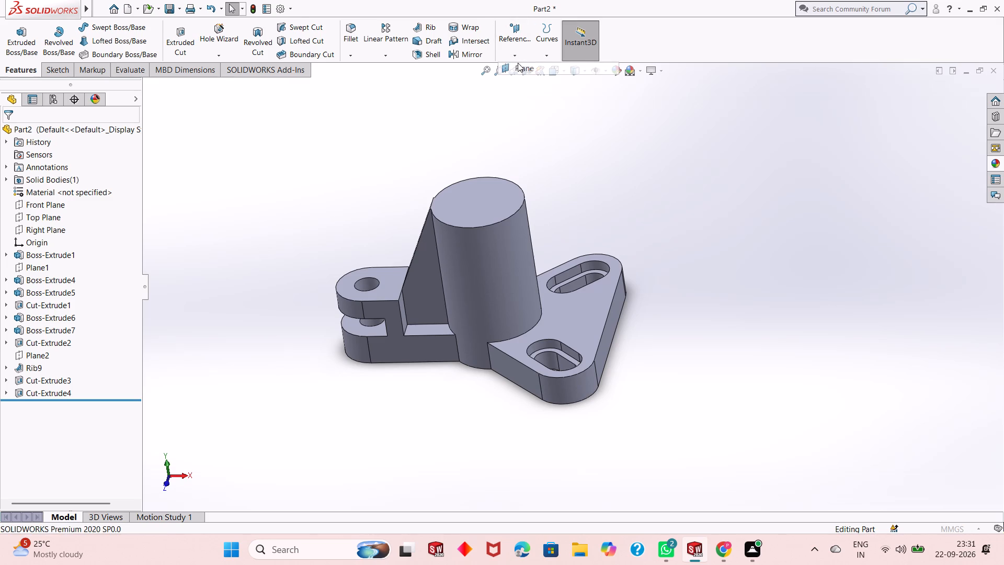
pyautogui.click(164, 90)
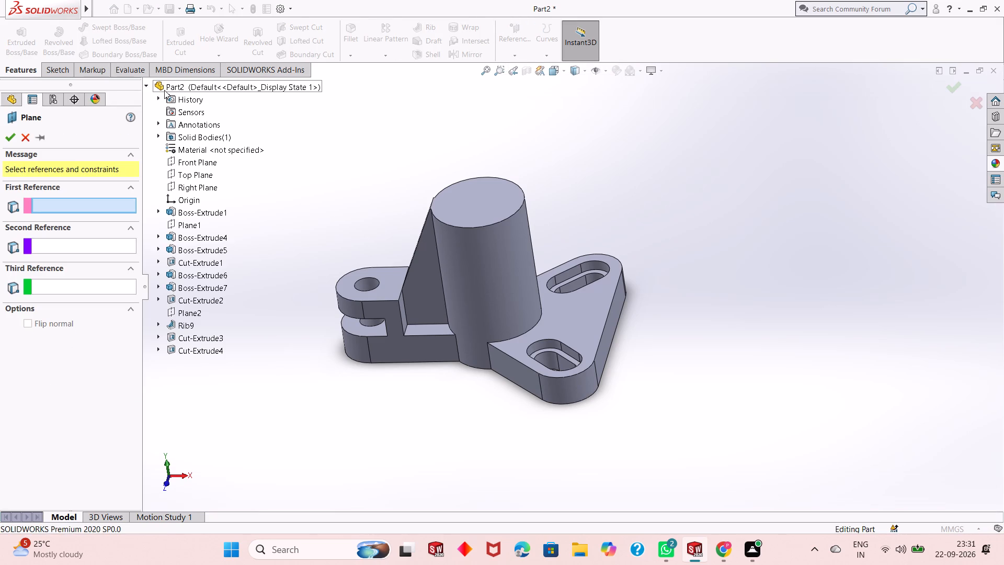
pyautogui.click(203, 185)
pyautogui.moveTo(438, 241); pyautogui.dragTo(453, 196, button='middle')
pyautogui.doubleClick(77, 293)
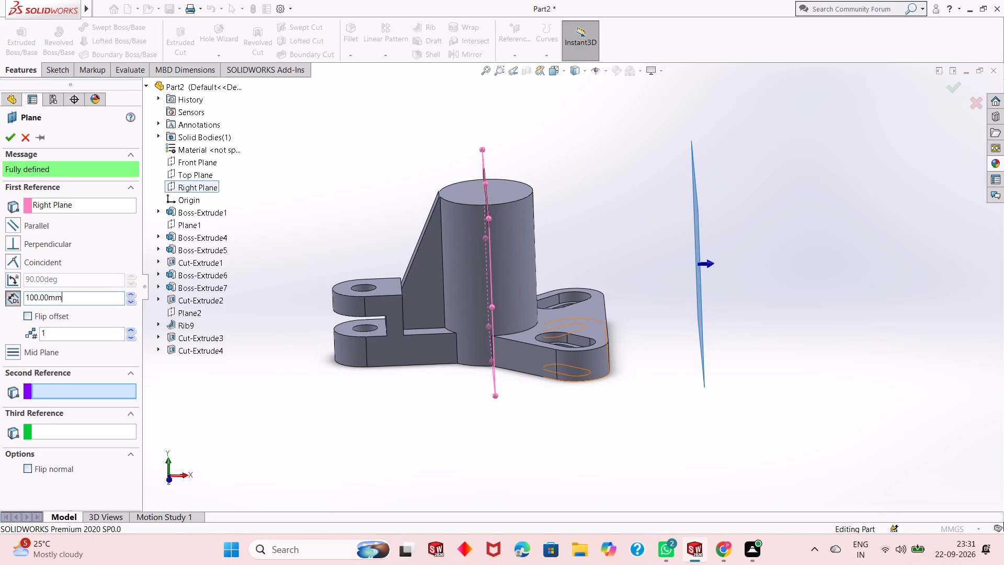
pyautogui.write('20')
pyautogui.press('Return')
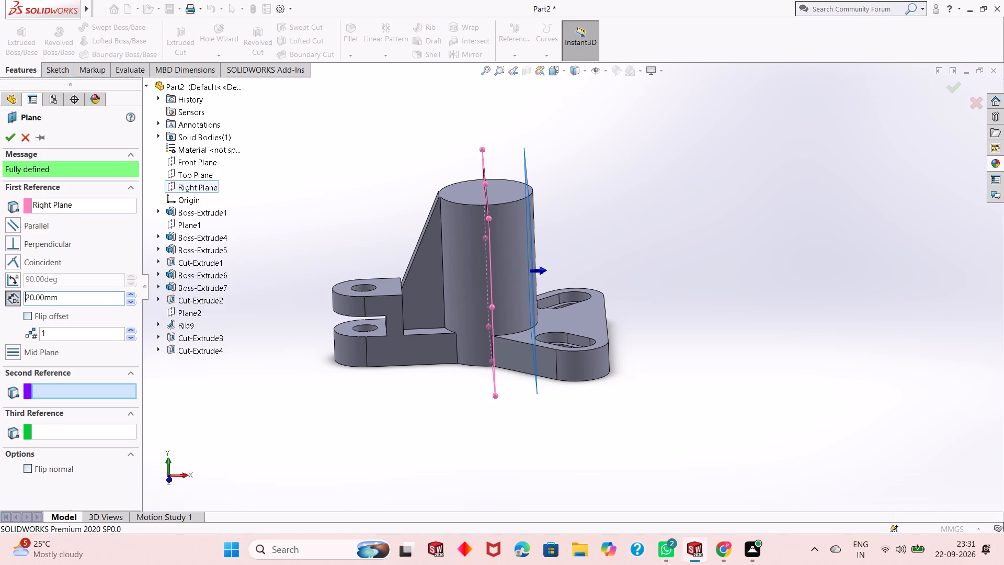
# Try a 22 mm offset for the reference plane, then set it to 21 mm and create the plane.
pyautogui.doubleClick(88, 301)
pyautogui.moveTo(392, 327); pyautogui.dragTo(367, 349, button='middle')
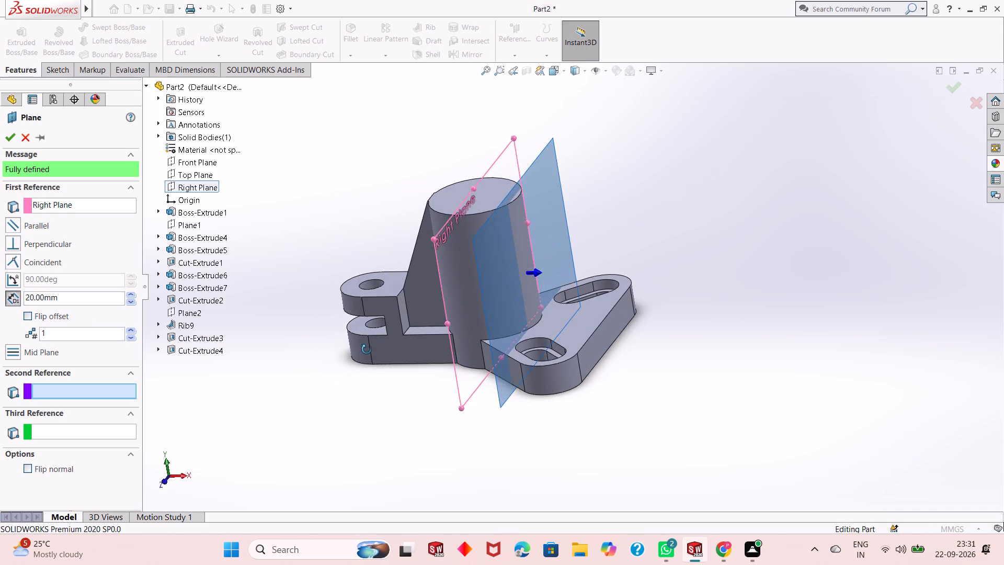
pyautogui.moveTo(367, 349); pyautogui.dragTo(324, 385, button='middle')
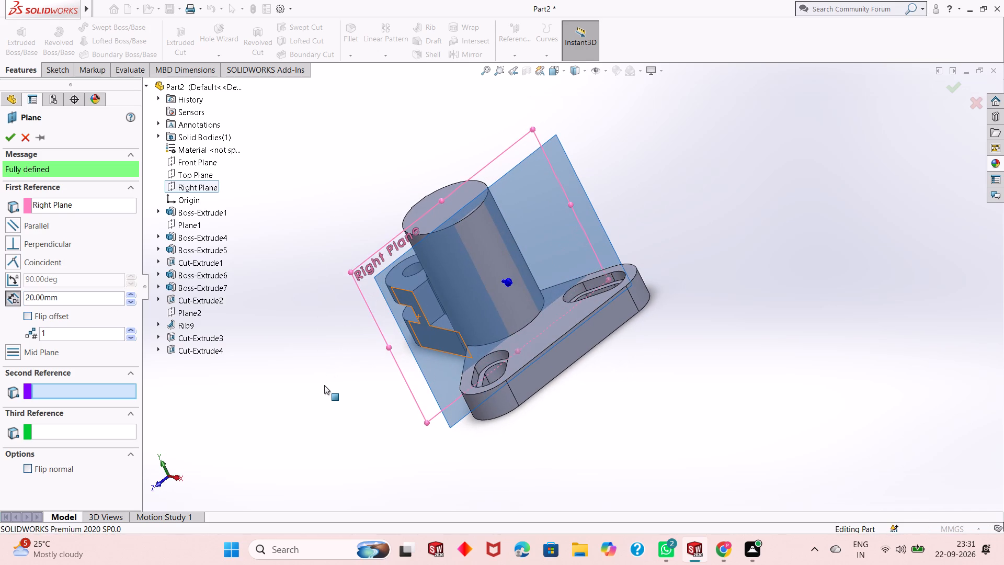
pyautogui.doubleClick(83, 299)
pyautogui.write('22')
pyautogui.press('Return')
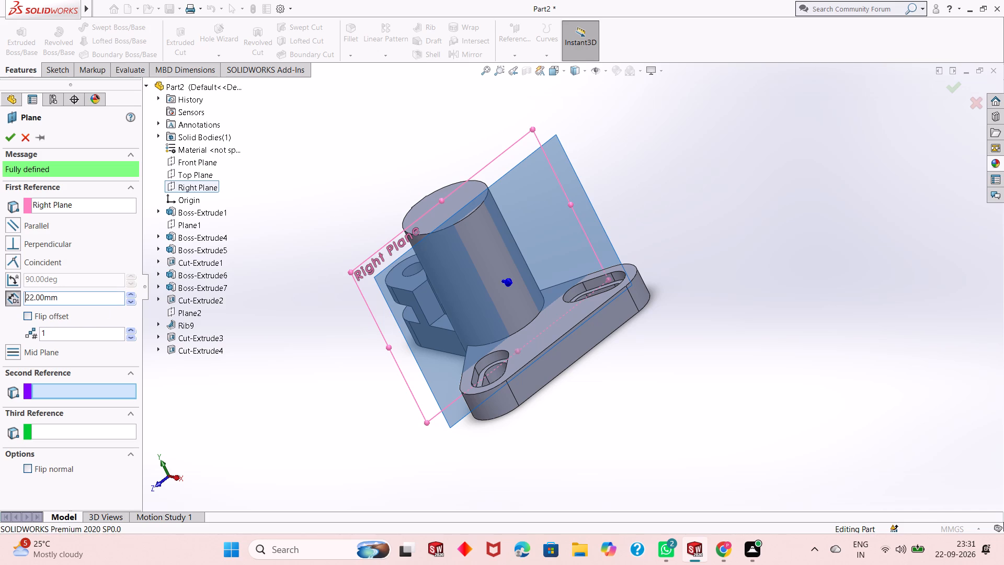
pyautogui.doubleClick(83, 299)
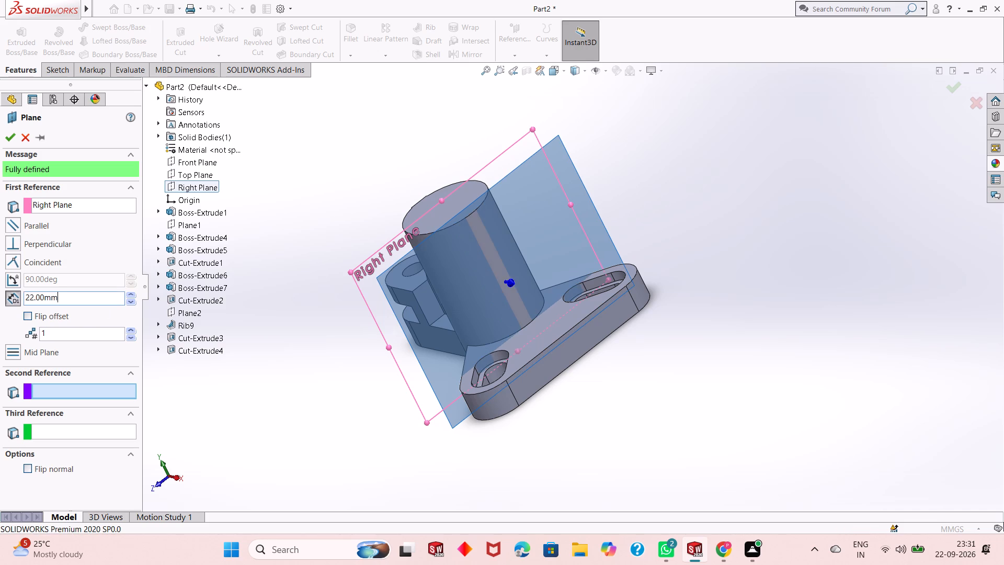
pyautogui.write('21')
pyautogui.press('Return')
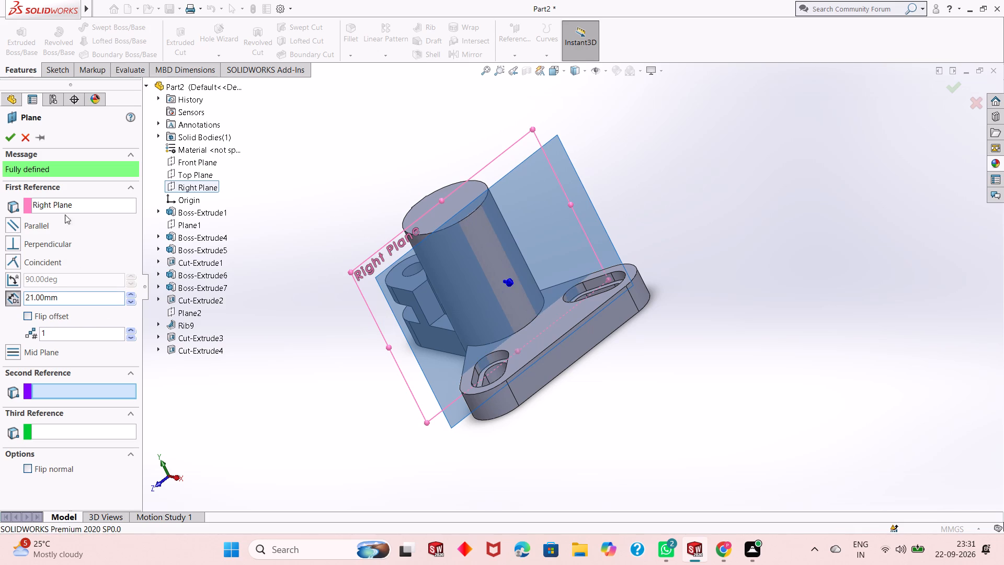
pyautogui.click(17, 139)
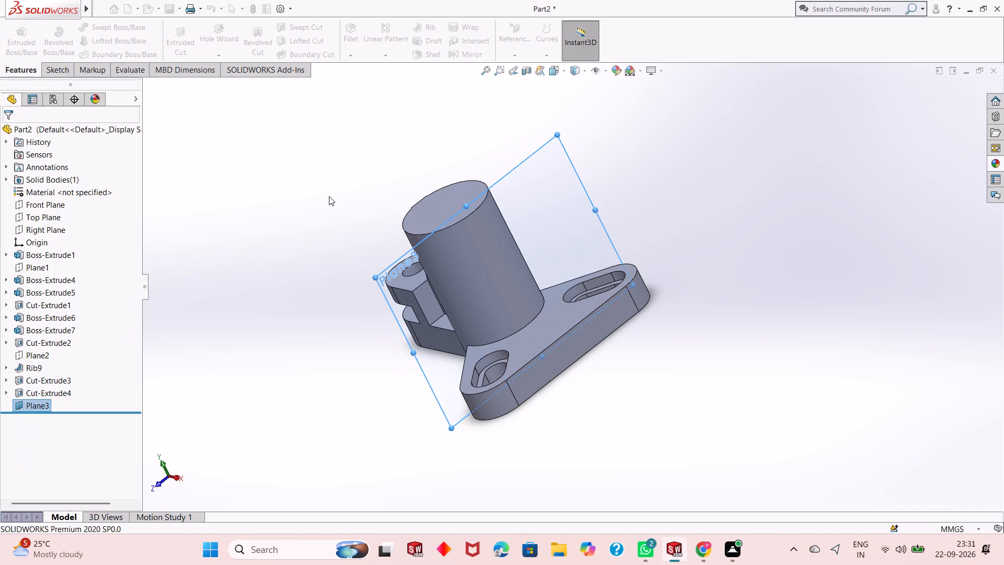
# On the new offset plane, sketch a corner rectangle about 10.8 mm wide and 65 mm high, from the cylinder's top edge down to the flange's top.
pyautogui.rightClick(547, 188)
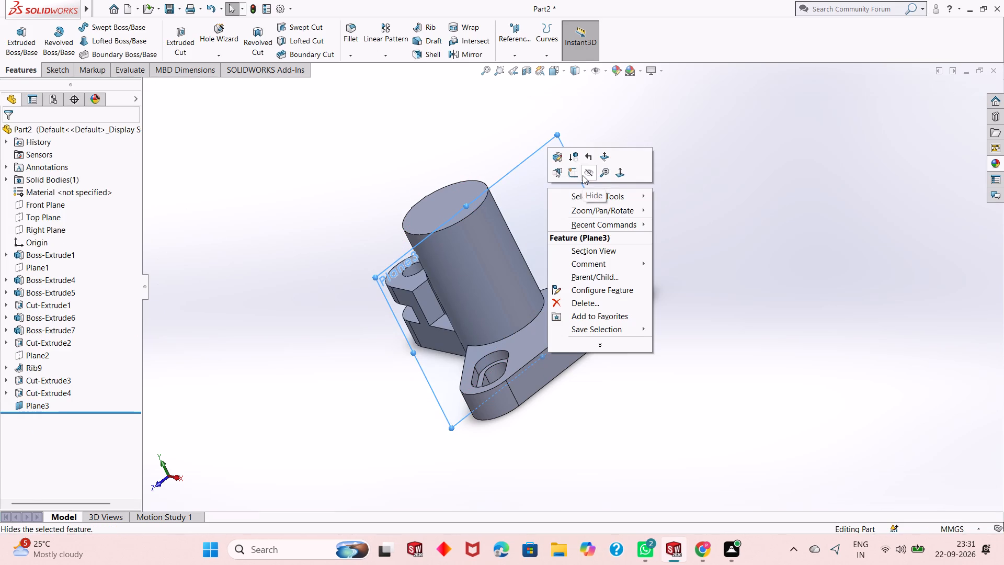
pyautogui.click(575, 174)
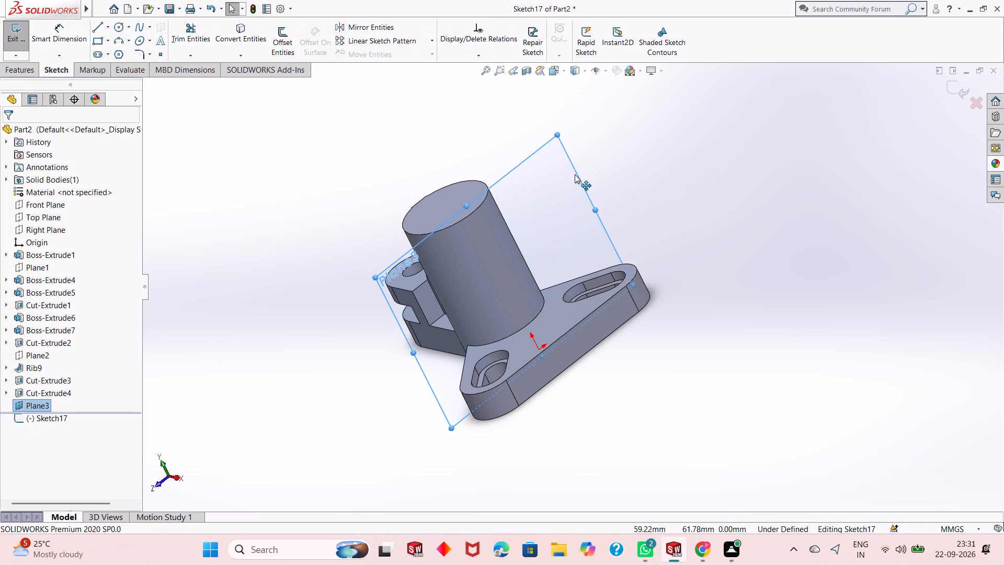
pyautogui.hotkey('ctrl', '8')
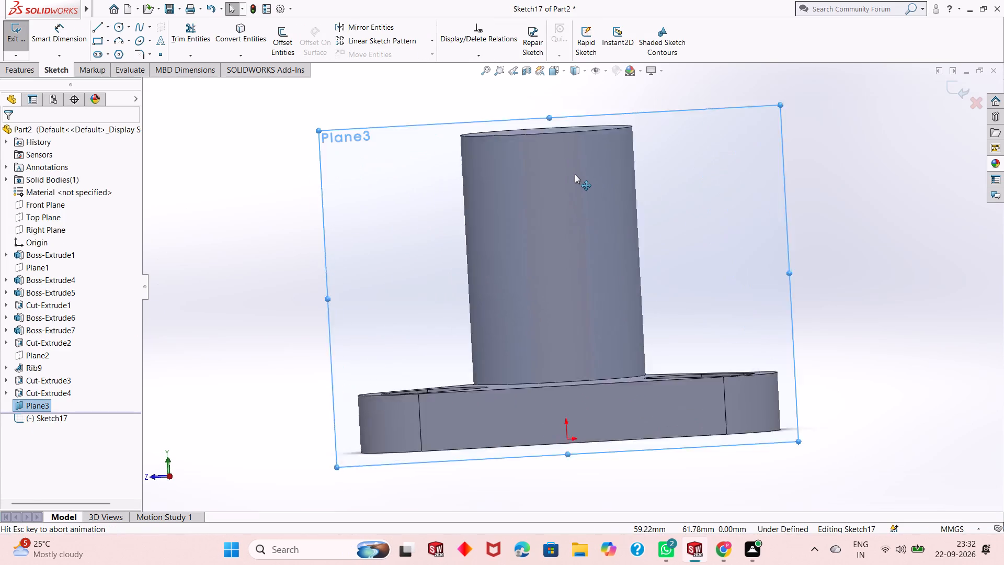
pyautogui.press('Escape')
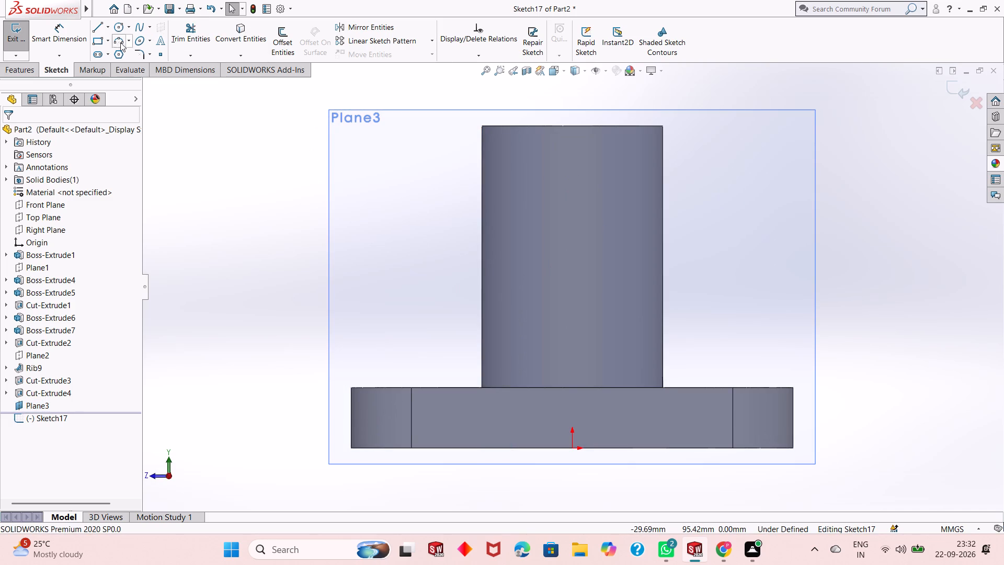
pyautogui.click(102, 46)
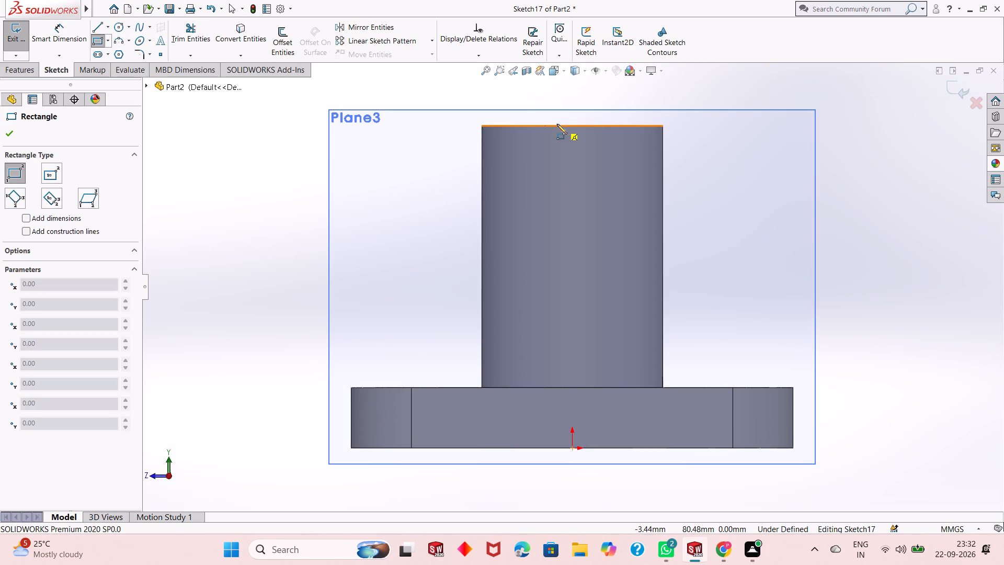
pyautogui.click(553, 127)
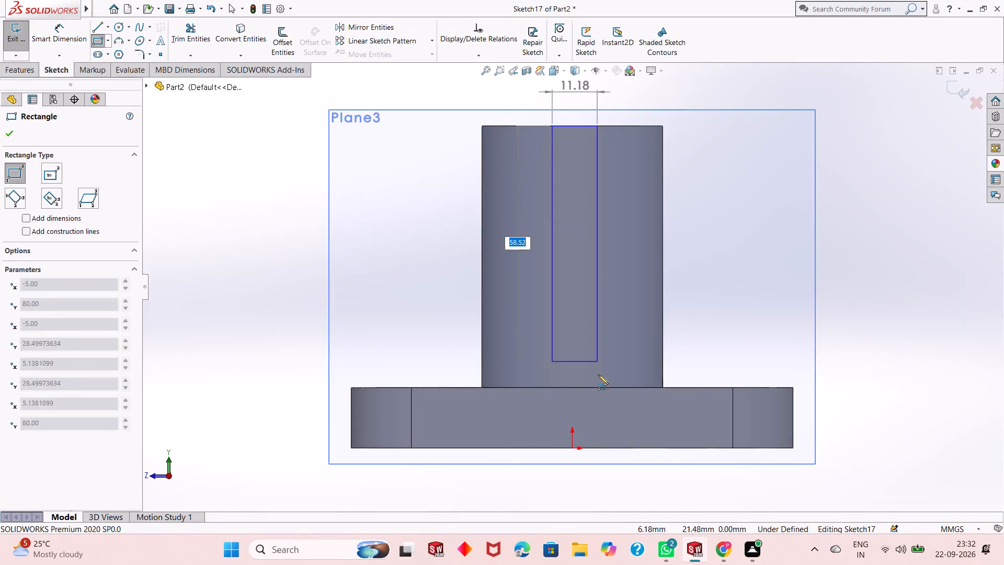
pyautogui.click(596, 390)
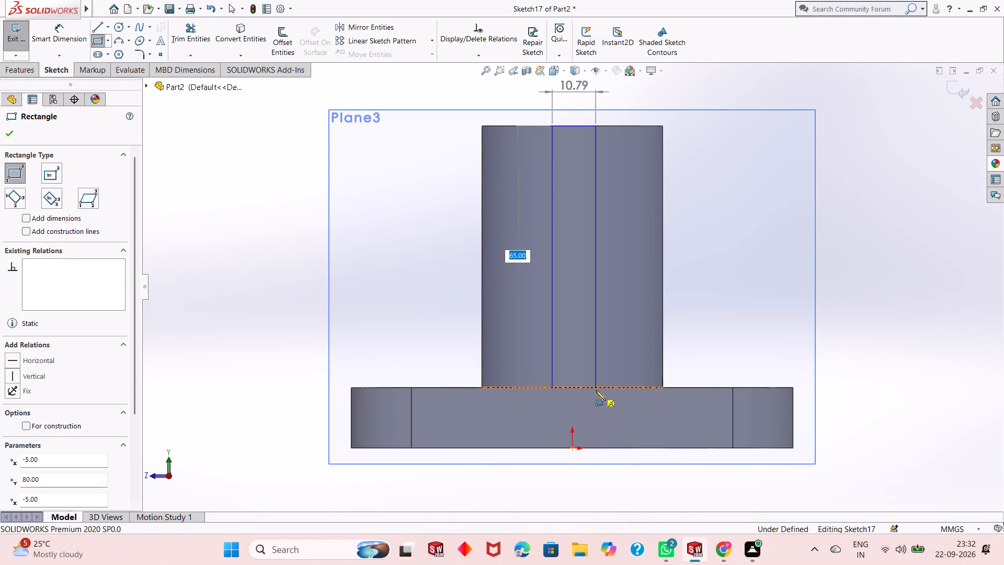
pyautogui.rightClick(617, 270)
pyautogui.click(643, 279)
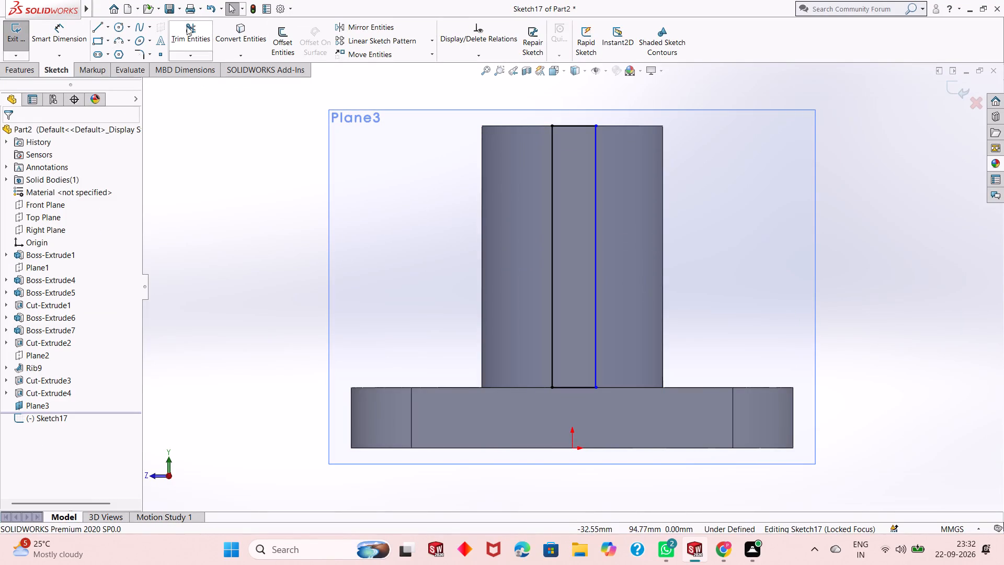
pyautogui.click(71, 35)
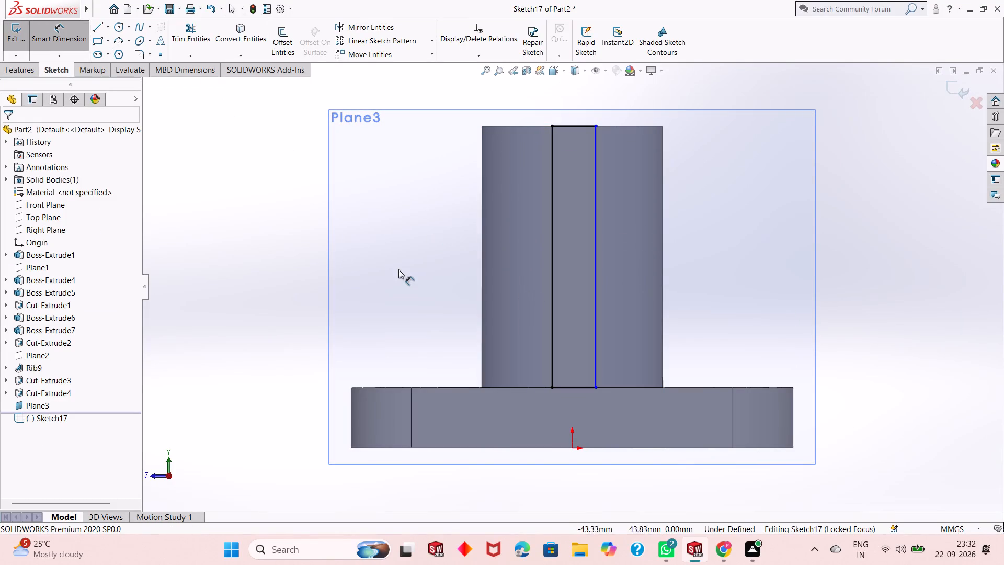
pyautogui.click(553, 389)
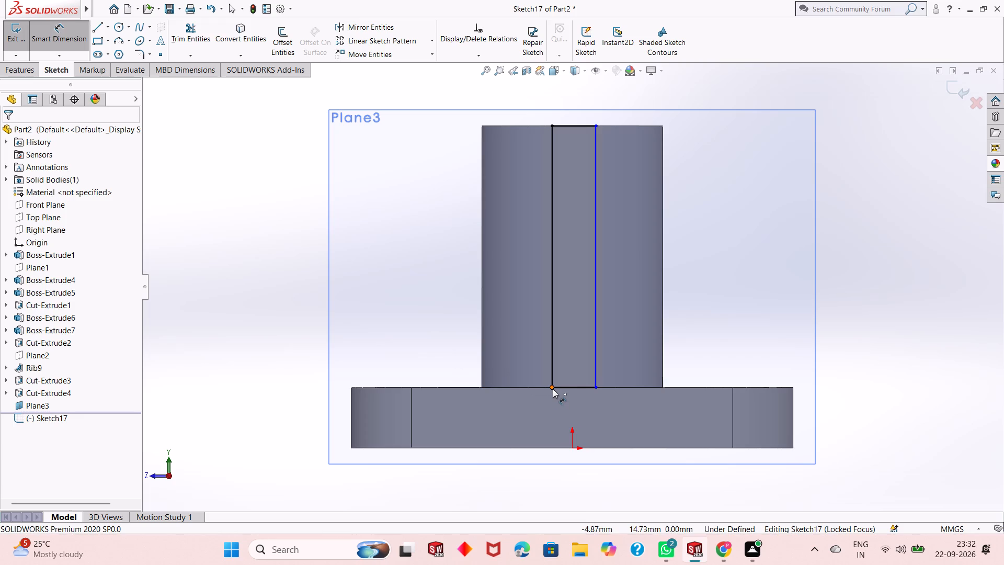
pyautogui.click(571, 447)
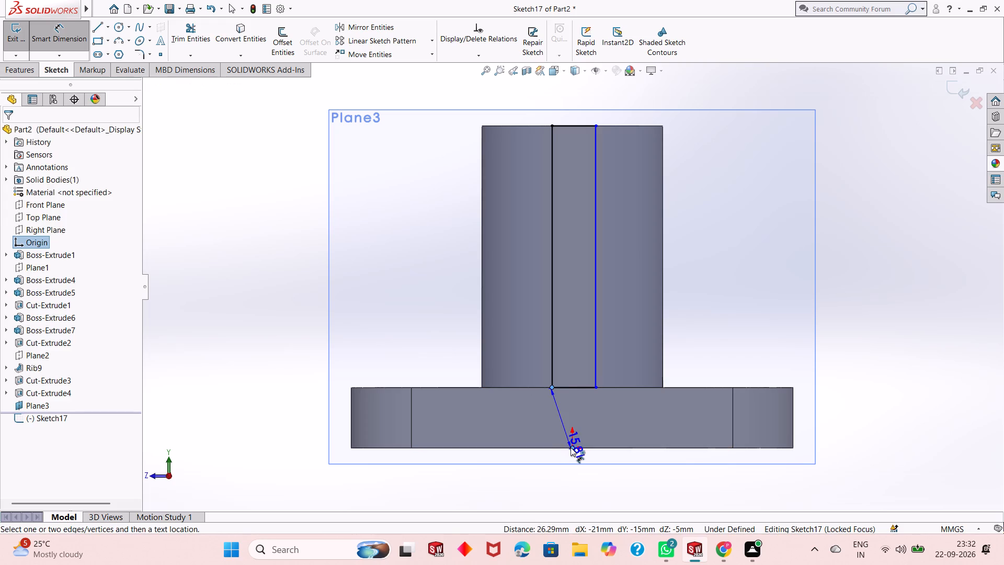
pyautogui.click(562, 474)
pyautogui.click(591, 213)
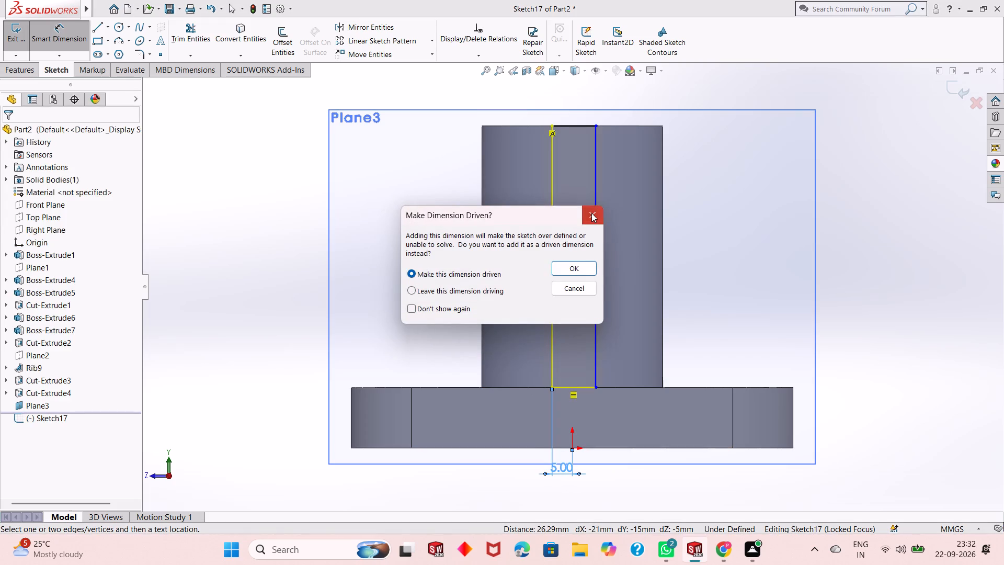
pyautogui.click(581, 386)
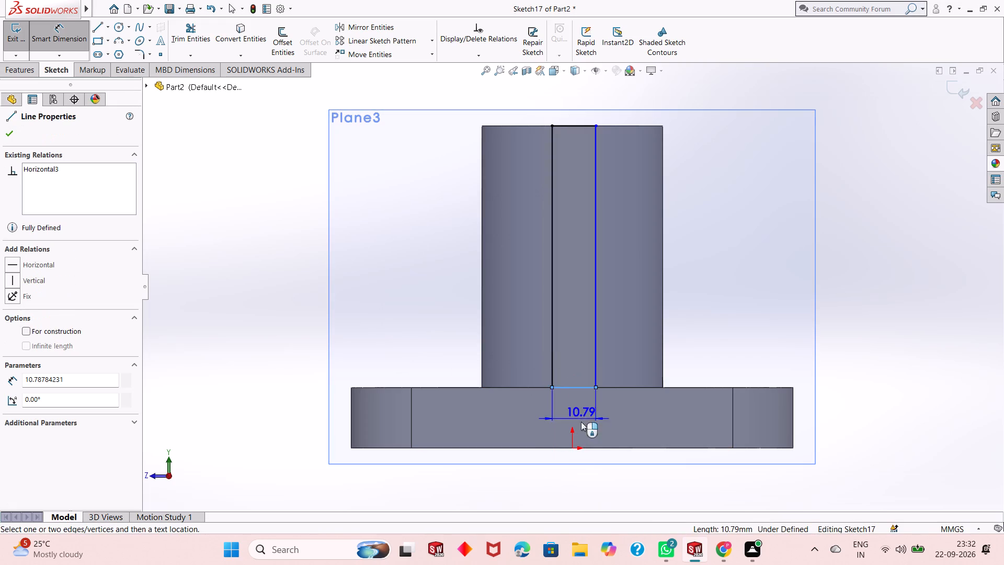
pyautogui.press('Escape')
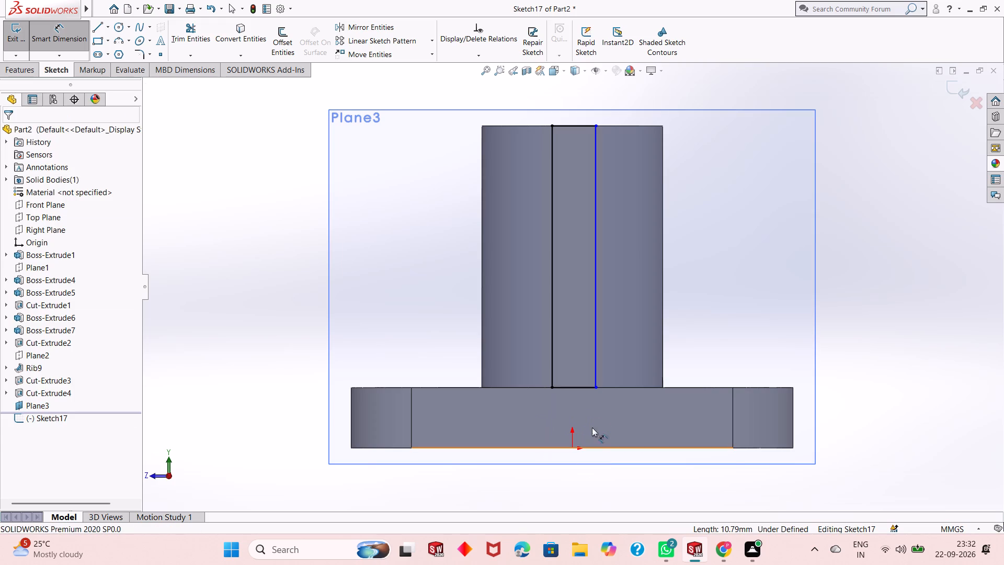
# Dimension the rectangle's free lower corner 5 mm horizontally from the origin.
pyautogui.click(598, 386)
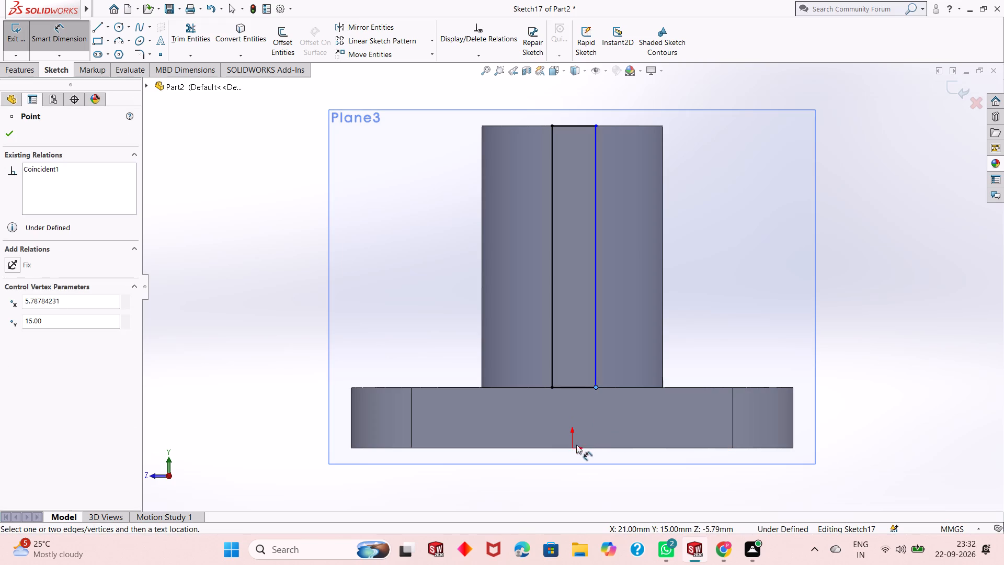
pyautogui.click(574, 448)
pyautogui.click(583, 483)
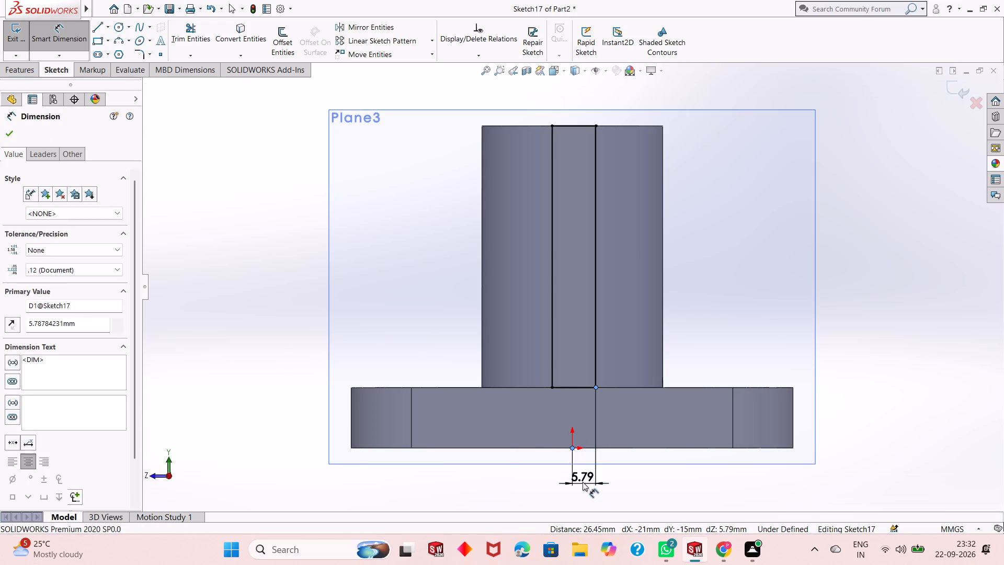
pyautogui.press('5')
pyautogui.press('Return')
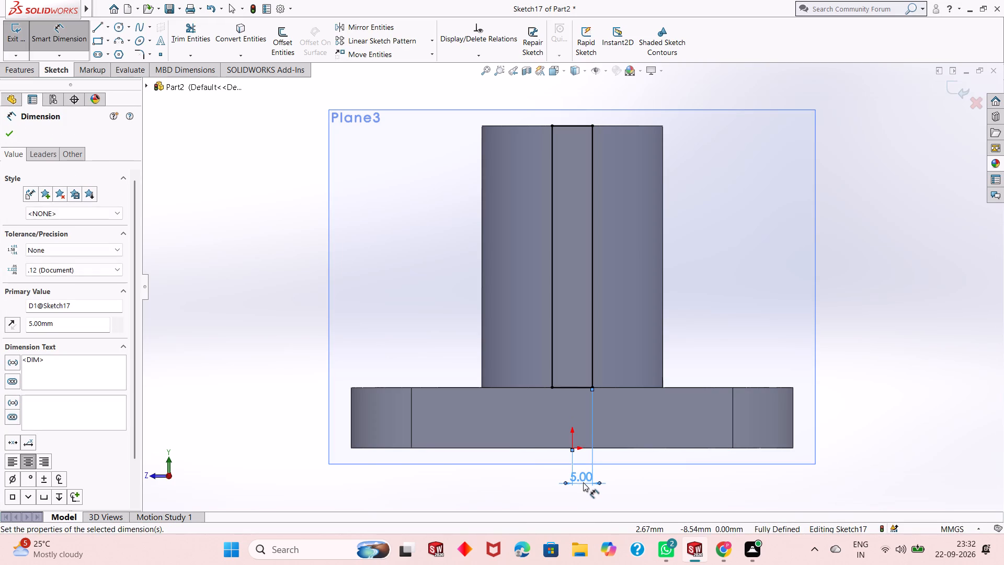
pyautogui.click(567, 384)
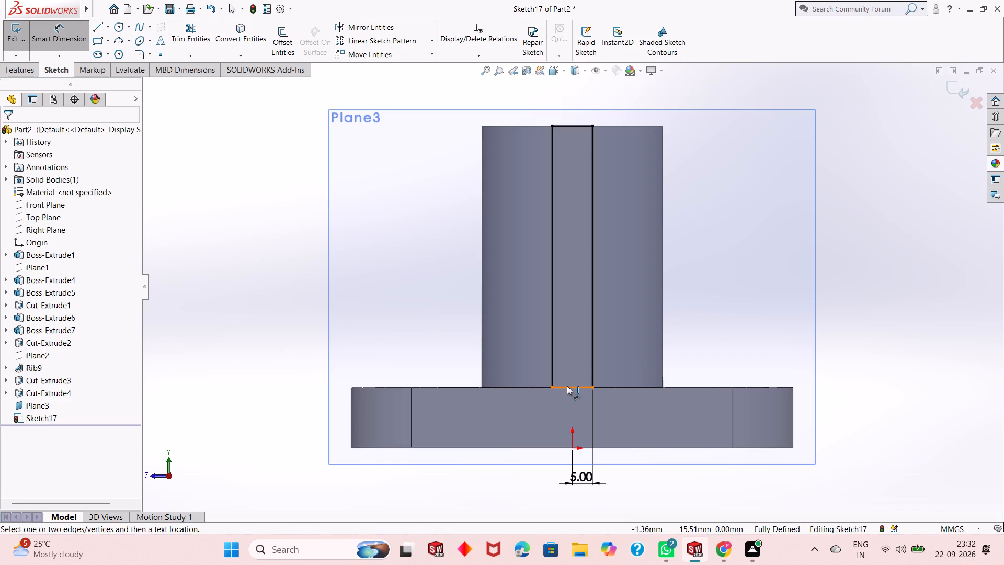
pyautogui.click(567, 386)
pyautogui.press('Escape')
pyautogui.press('Escape')
# Set up a blind boss extrusion of the rectangle outward over the flange, trying depths of 30, 32 and 35 mm, then 34 mm.
pyautogui.scroll(2, 591, 262)
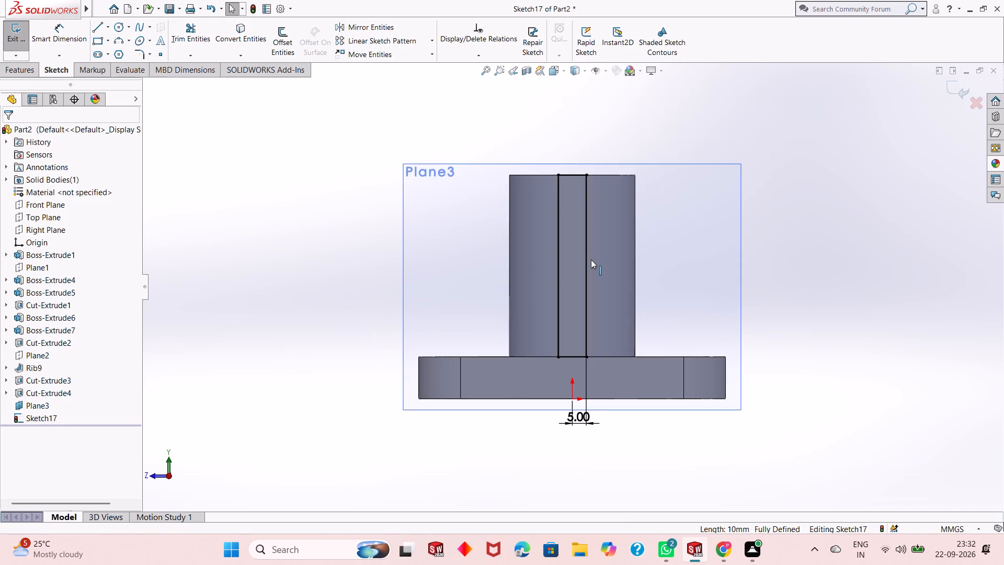
pyautogui.click(25, 75)
pyautogui.click(33, 49)
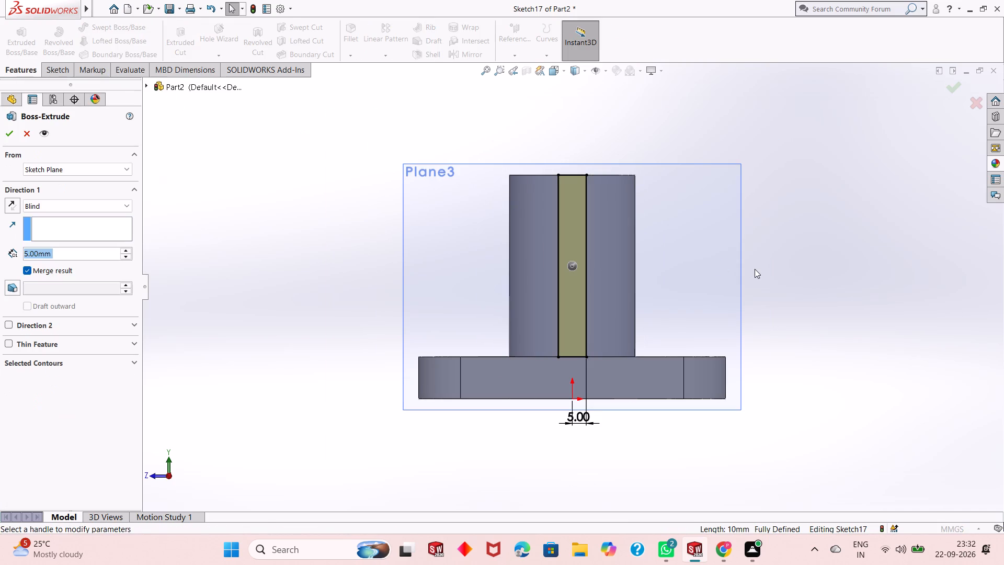
pyautogui.moveTo(755, 269); pyautogui.dragTo(645, 312, button='middle')
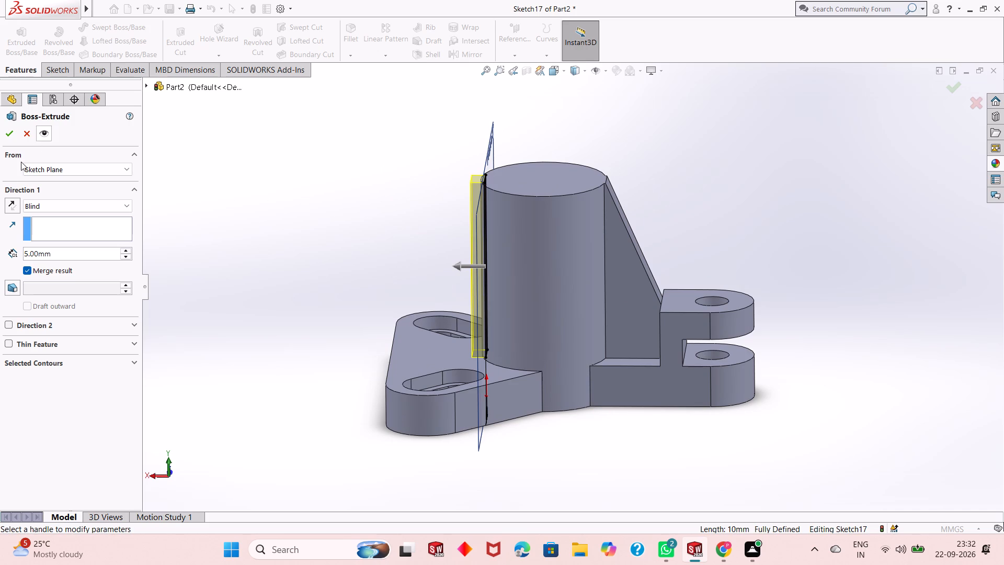
pyautogui.doubleClick(49, 250)
pyautogui.write('30')
pyautogui.press('Return')
pyautogui.write('32')
pyautogui.press('Return')
pyautogui.write('35')
pyautogui.press('Return')
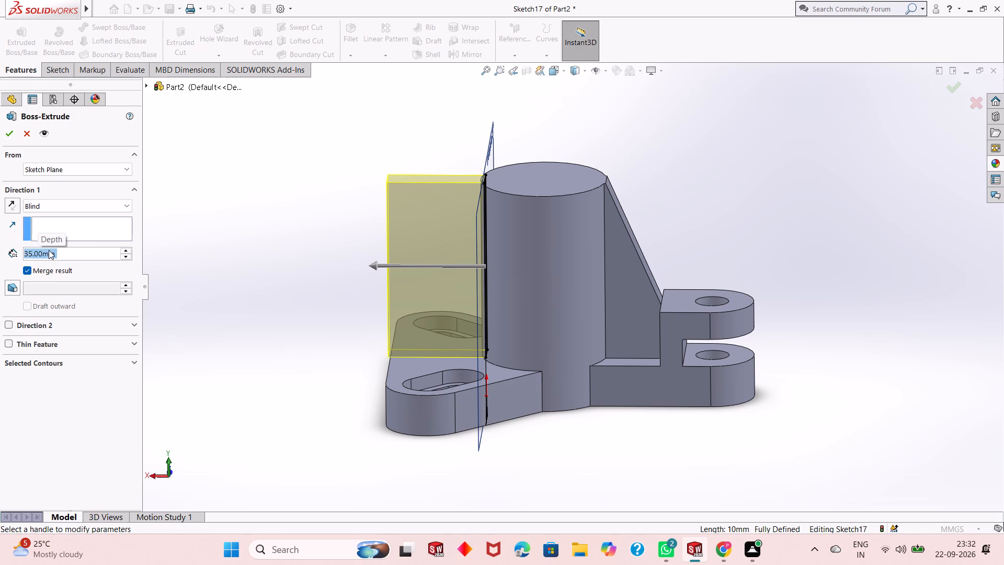
pyautogui.write('34')
pyautogui.press('Return')
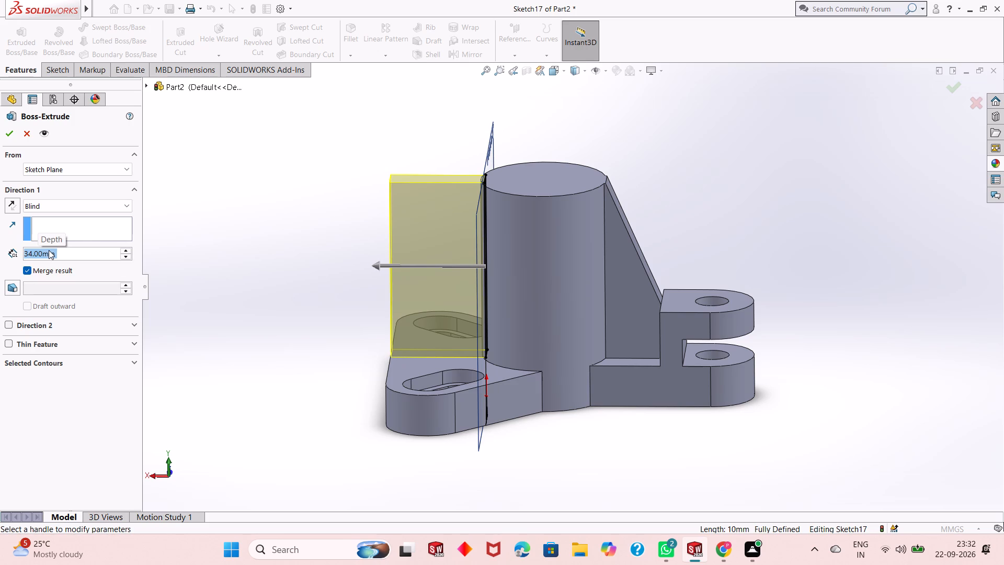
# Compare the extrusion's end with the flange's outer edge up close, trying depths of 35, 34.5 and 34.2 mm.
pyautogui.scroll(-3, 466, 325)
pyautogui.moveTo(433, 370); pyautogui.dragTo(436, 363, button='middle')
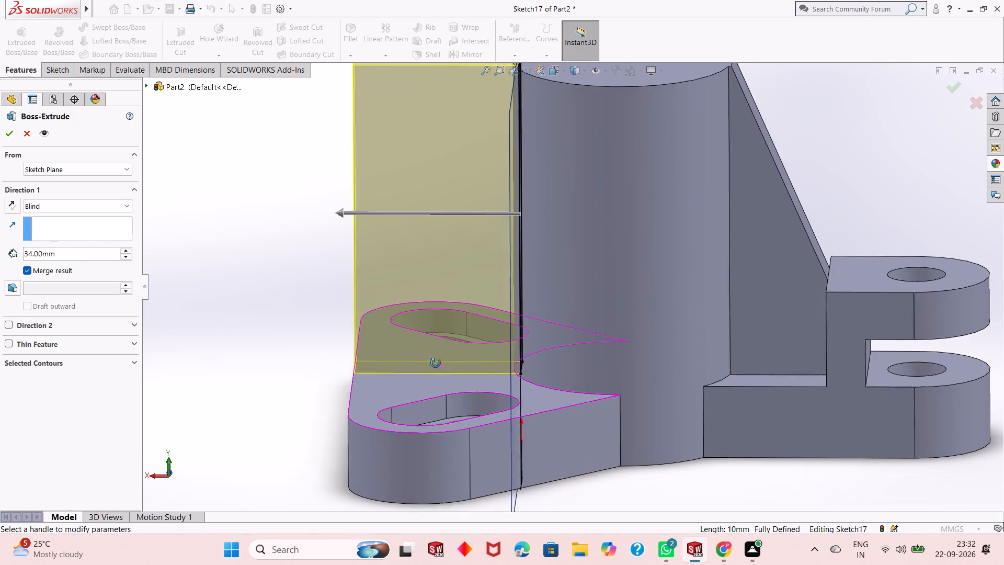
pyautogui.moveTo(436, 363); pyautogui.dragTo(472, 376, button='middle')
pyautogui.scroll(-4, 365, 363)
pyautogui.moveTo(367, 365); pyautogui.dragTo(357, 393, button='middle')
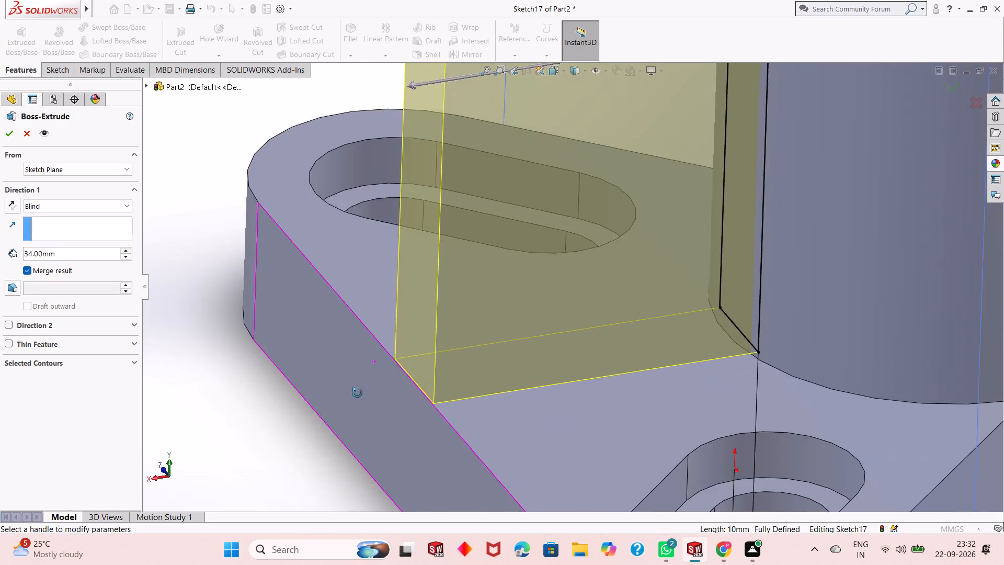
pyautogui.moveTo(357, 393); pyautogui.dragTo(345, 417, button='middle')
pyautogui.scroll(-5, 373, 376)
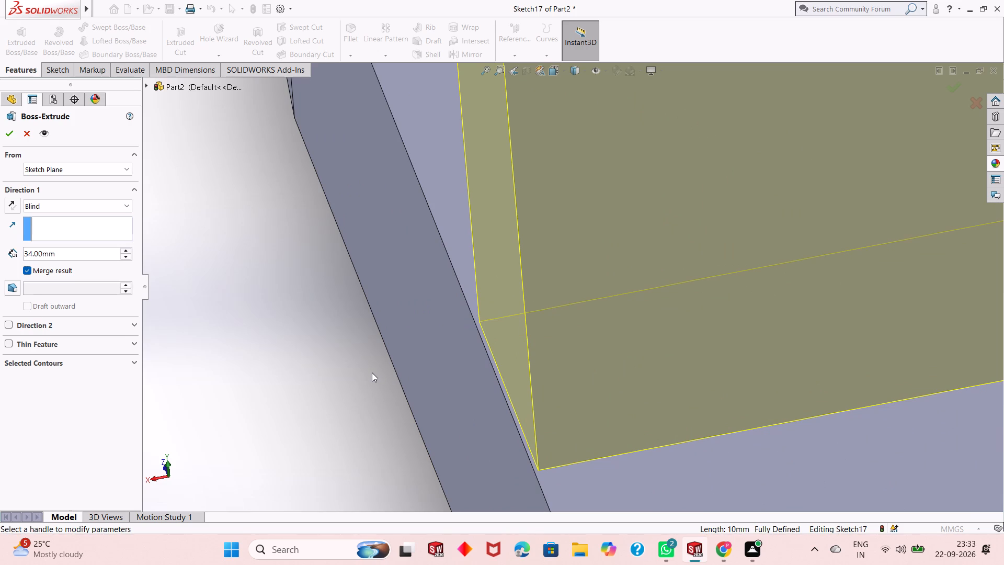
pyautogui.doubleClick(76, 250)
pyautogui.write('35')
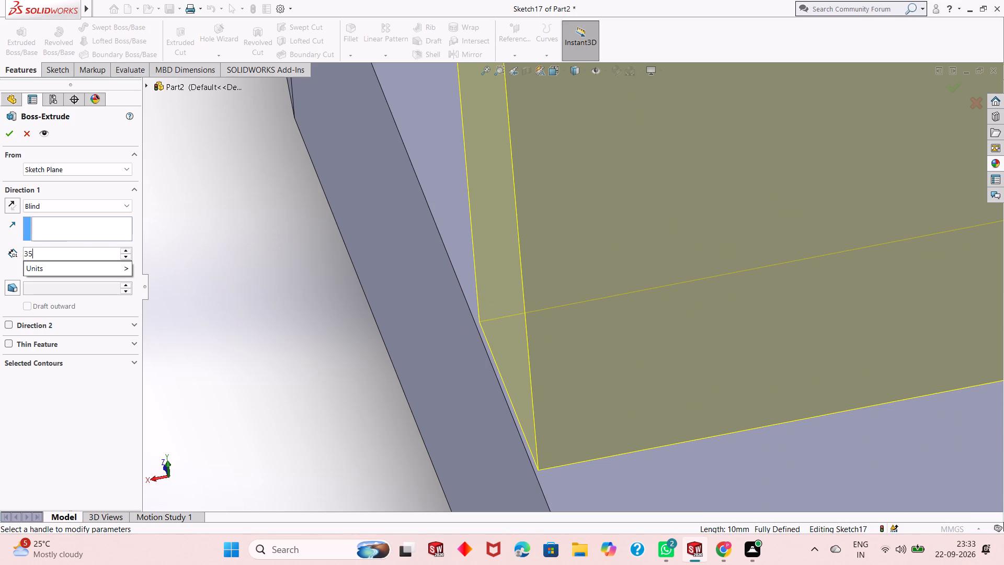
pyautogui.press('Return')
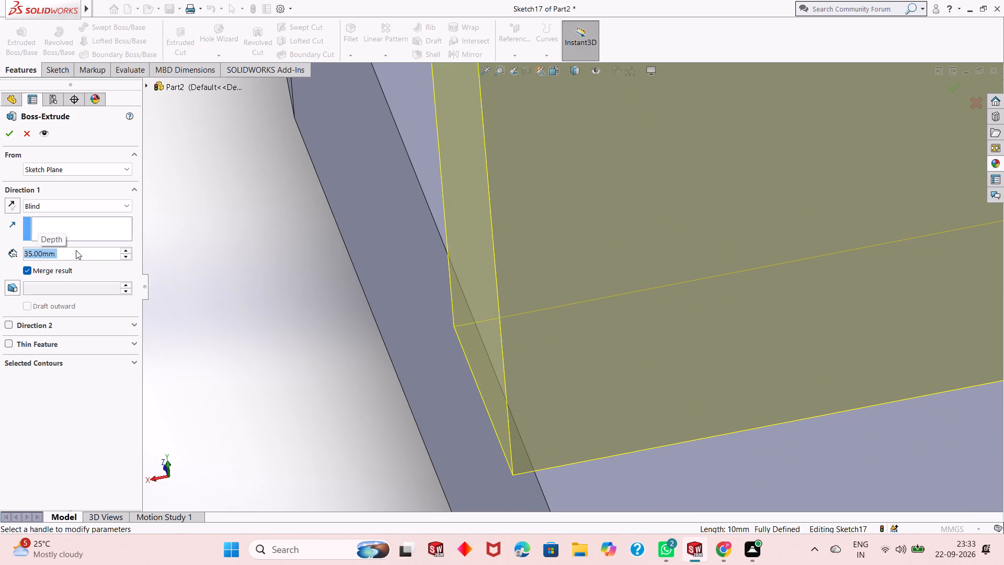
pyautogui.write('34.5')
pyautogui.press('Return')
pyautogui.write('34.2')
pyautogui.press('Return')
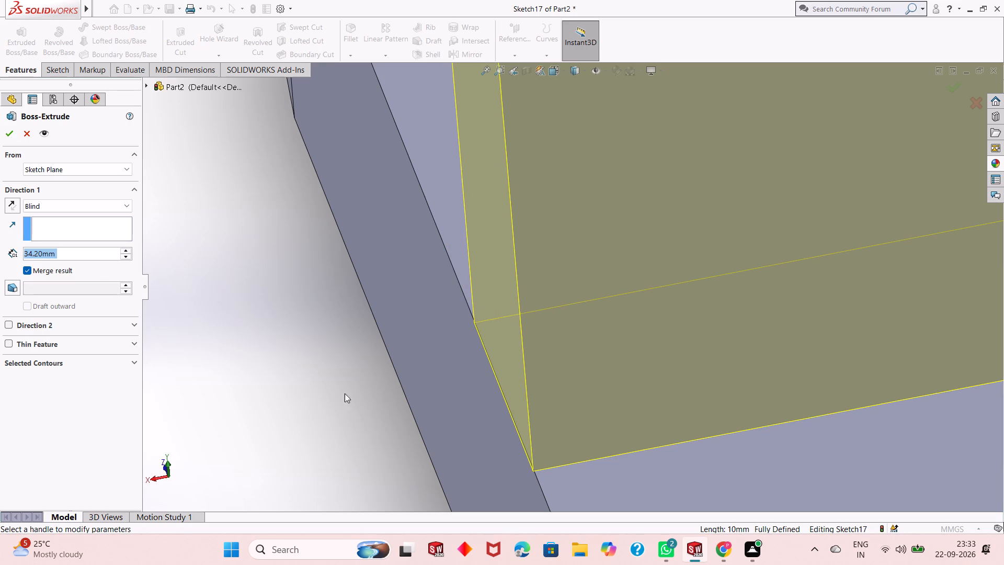
# Set the extrusion depth to 34.10 mm, check its end against the flange's outer edge and create the boss.
pyautogui.scroll(-2, 448, 438)
pyautogui.scroll(2, 463, 438)
pyautogui.scroll(-2, 588, 428)
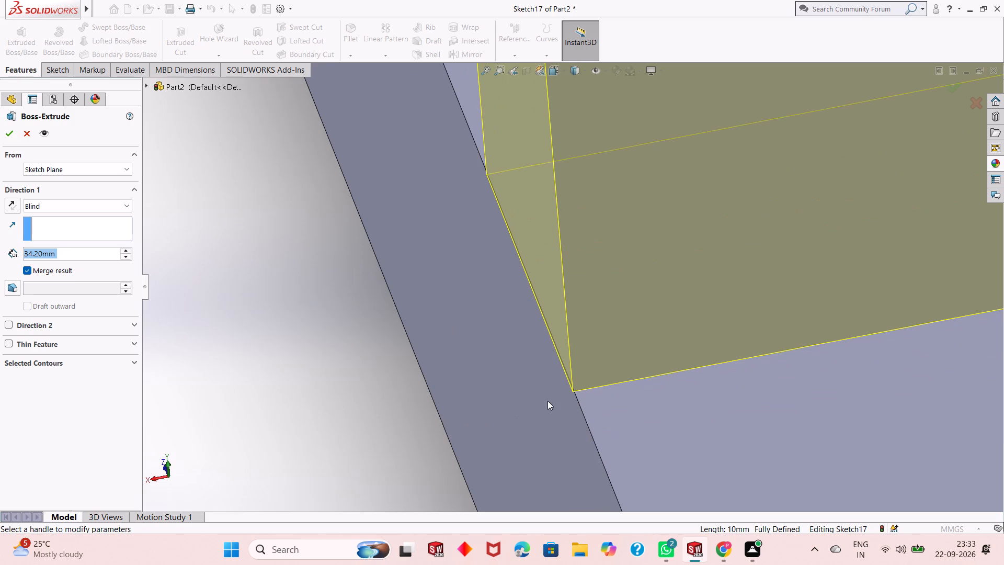
pyautogui.write('34.10')
pyautogui.press('Return')
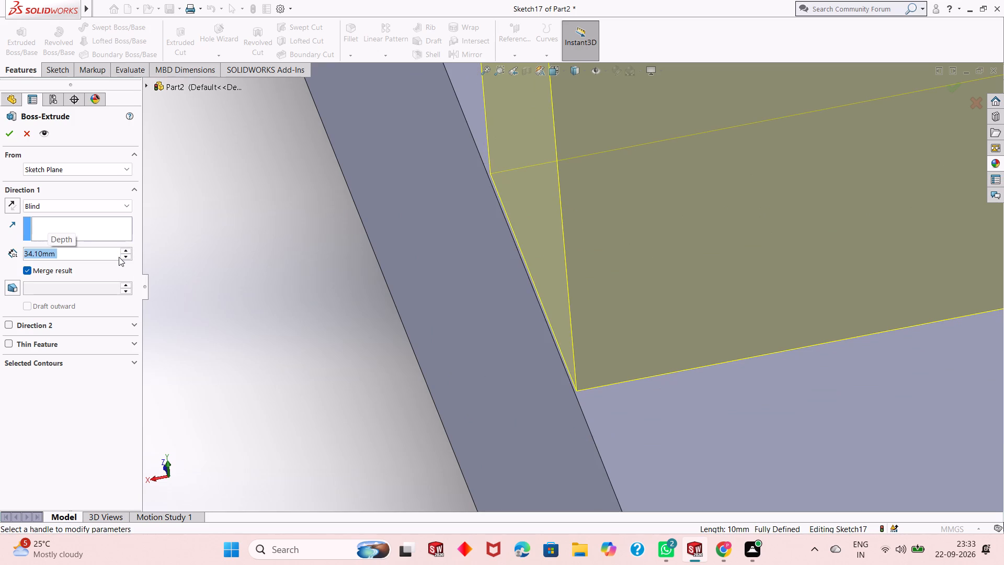
pyautogui.scroll(-5, 572, 304)
pyautogui.scroll(-3, 542, 346)
pyautogui.scroll(7, 542, 347)
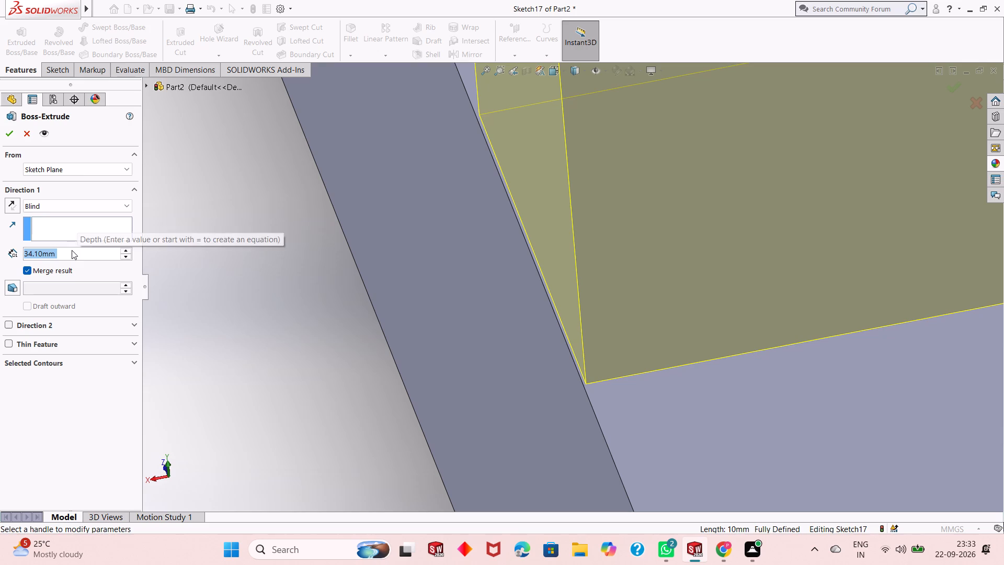
pyautogui.click(12, 139)
pyautogui.click(279, 349)
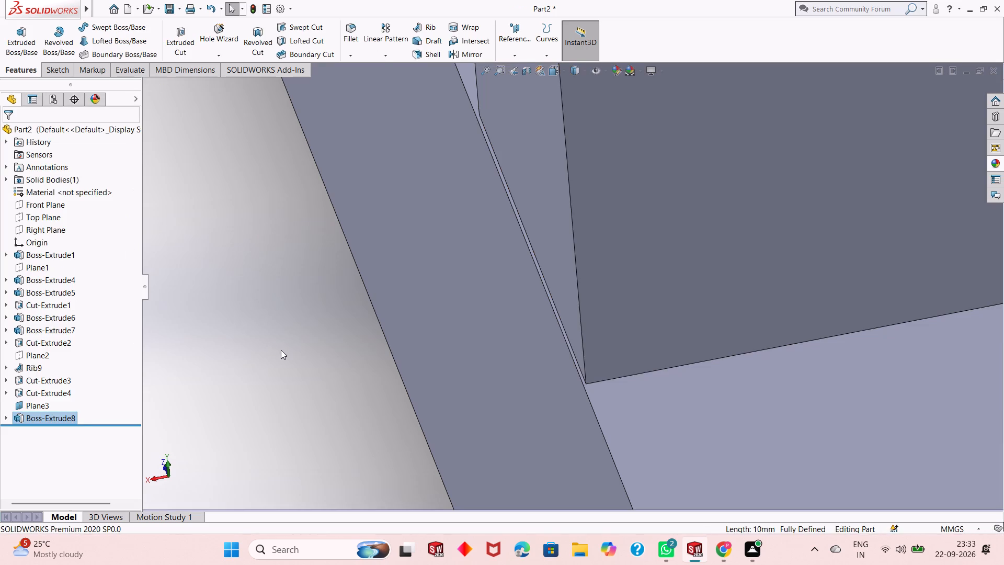
# Examine the new upright plate between the cylinder and the flange's outer edge.
pyautogui.scroll(14, 282, 350)
pyautogui.moveTo(593, 275); pyautogui.dragTo(598, 240, button='middle')
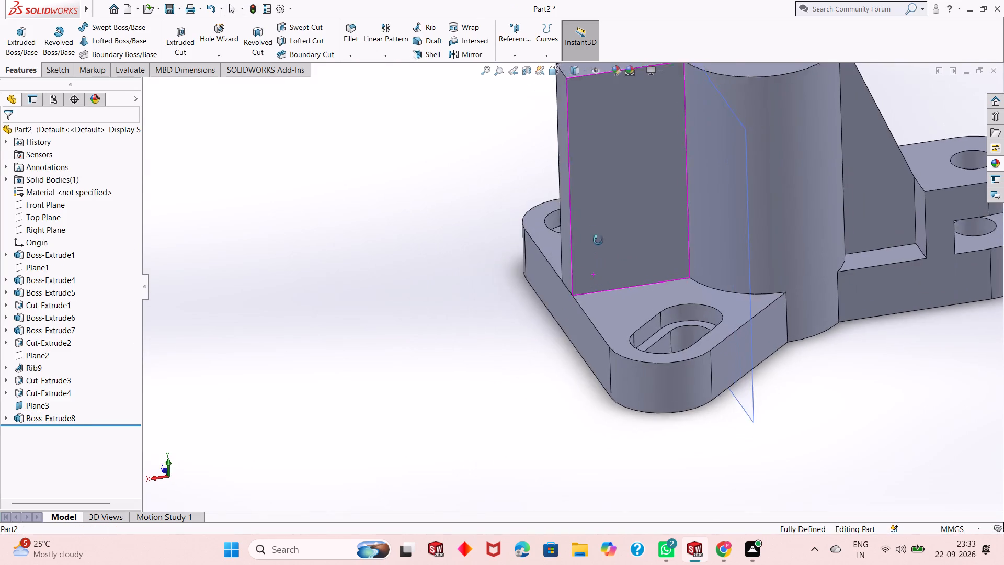
pyautogui.moveTo(598, 240); pyautogui.dragTo(598, 230, button='middle')
pyautogui.scroll(1, 598, 215)
pyautogui.scroll(-6, 598, 214)
pyautogui.scroll(9, 598, 214)
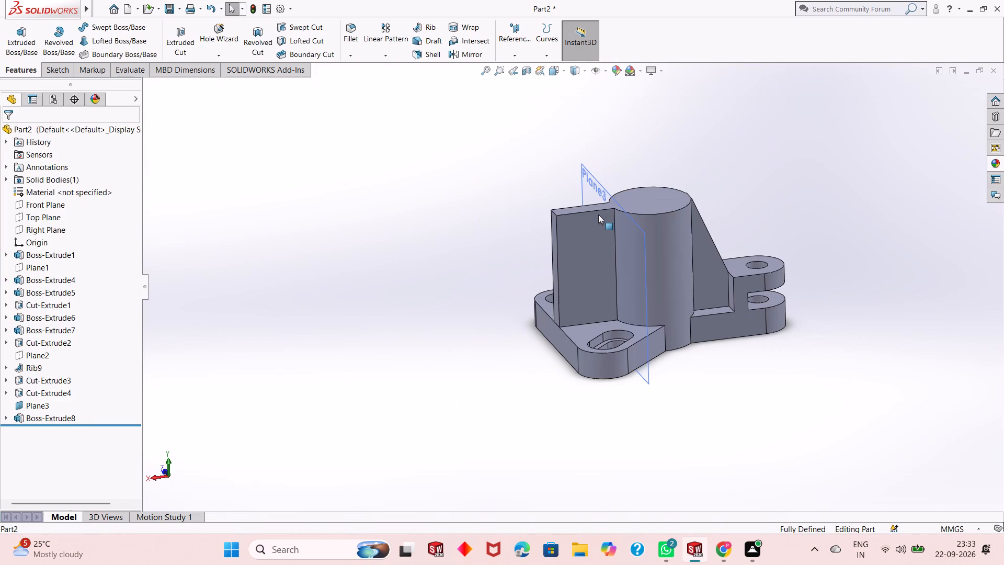
pyautogui.scroll(2, 598, 214)
pyautogui.scroll(-5, 643, 285)
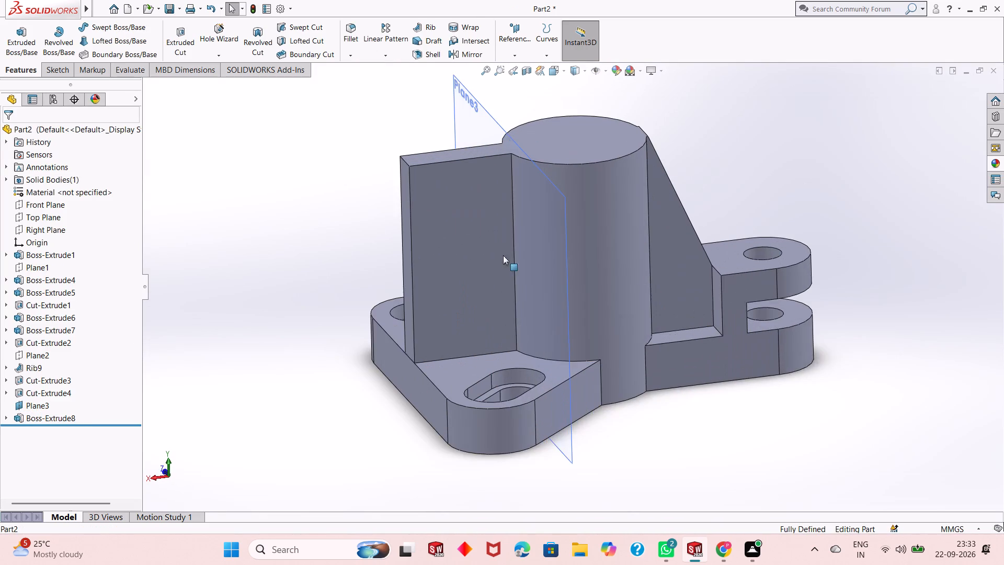
pyautogui.scroll(-1, 487, 254)
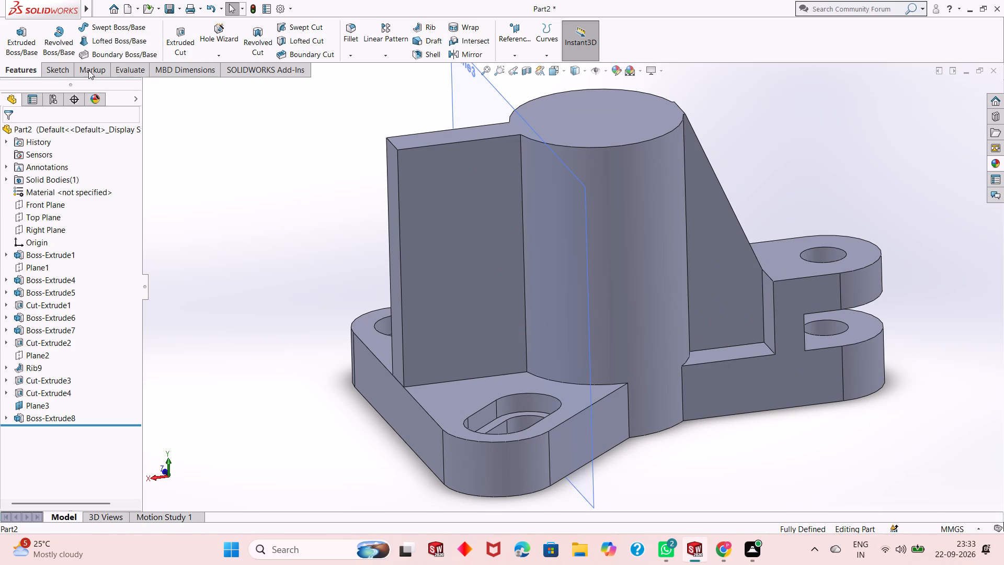
# Sketch a closed triangle on the flange-side plate's side face, with a diagonal from the cylinder's top edge to the plate's outer bottom corner.
pyautogui.click(63, 70)
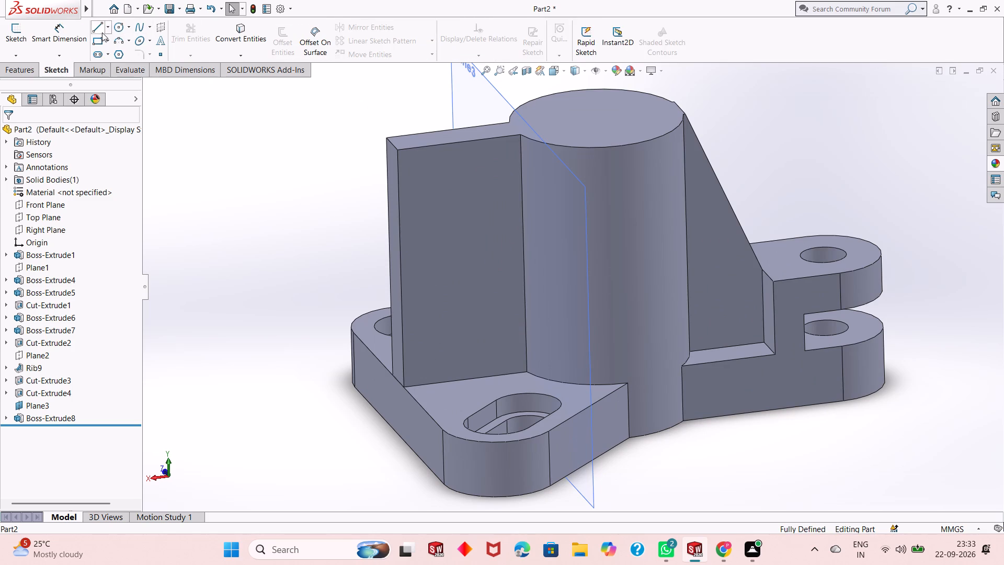
pyautogui.click(99, 32)
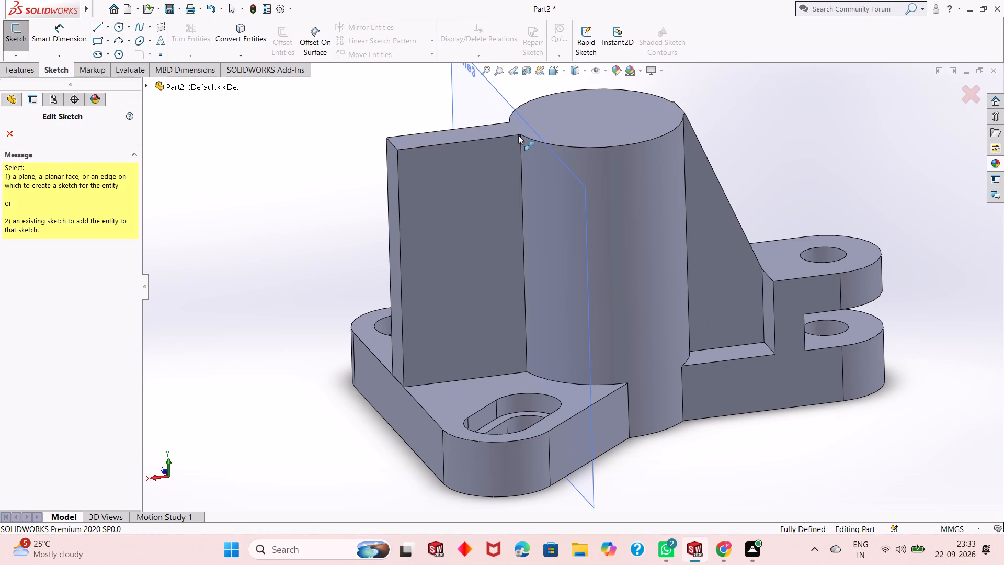
pyautogui.click(475, 190)
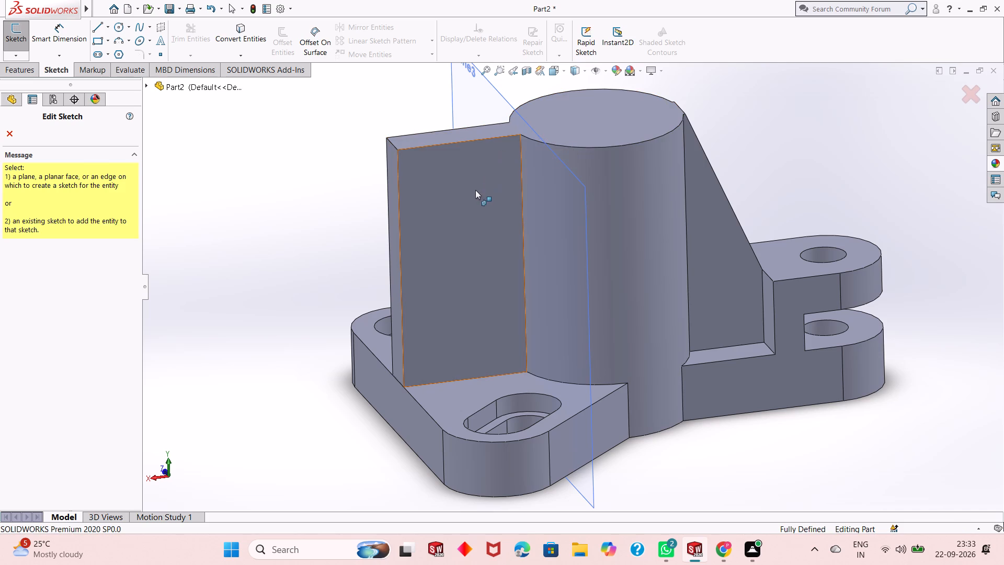
pyautogui.click(520, 135)
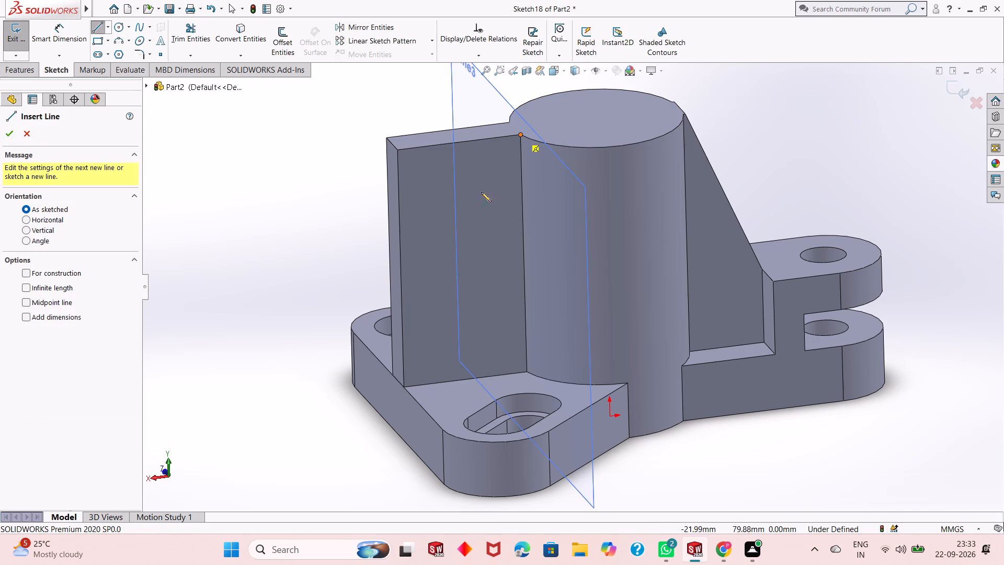
pyautogui.click(405, 385)
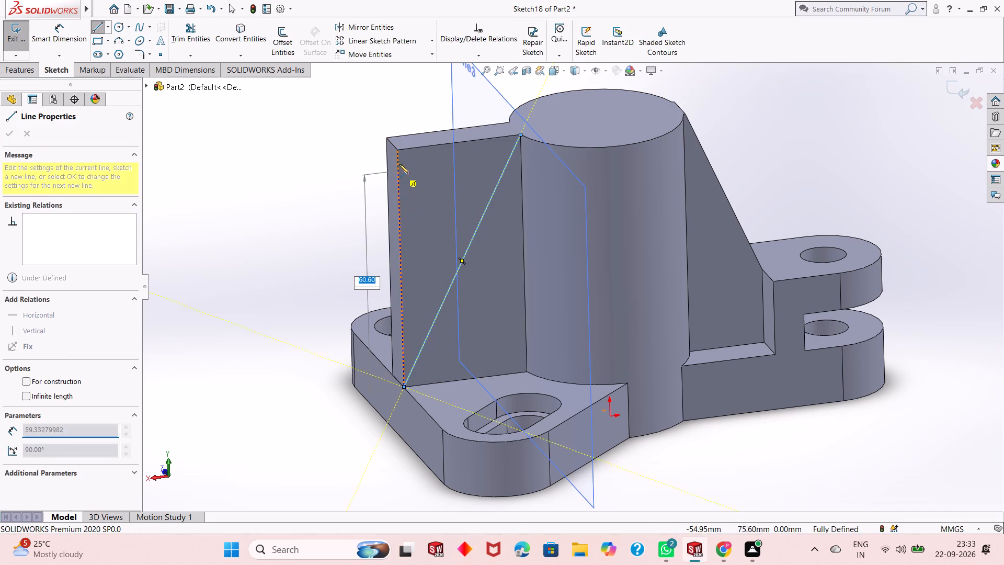
pyautogui.click(397, 149)
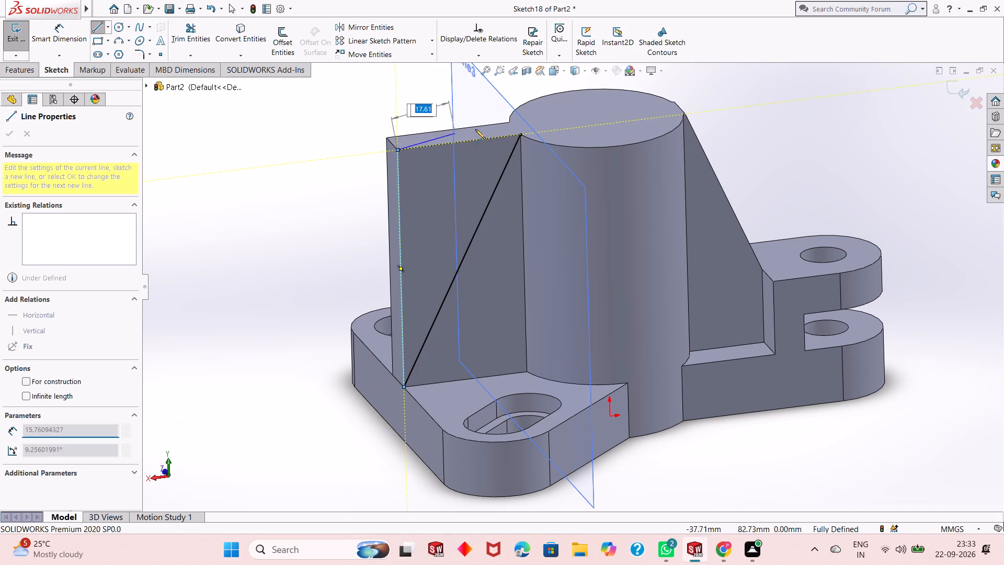
pyautogui.click(521, 135)
pyautogui.rightClick(521, 135)
pyautogui.click(532, 142)
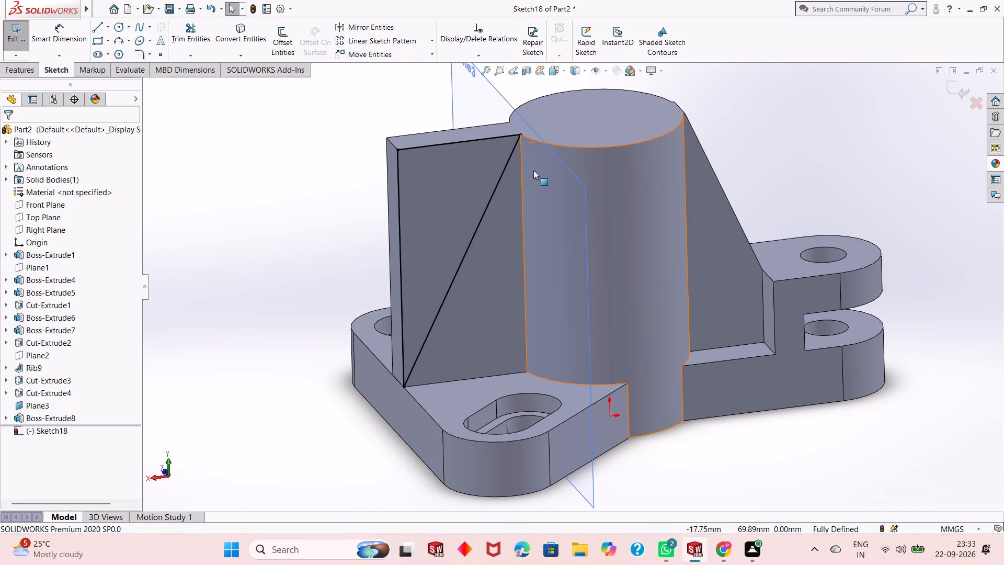
# Cut the triangle through the plate with a blind extruded cut 34.10 mm deep, leaving a sloped rib.
pyautogui.click(15, 70)
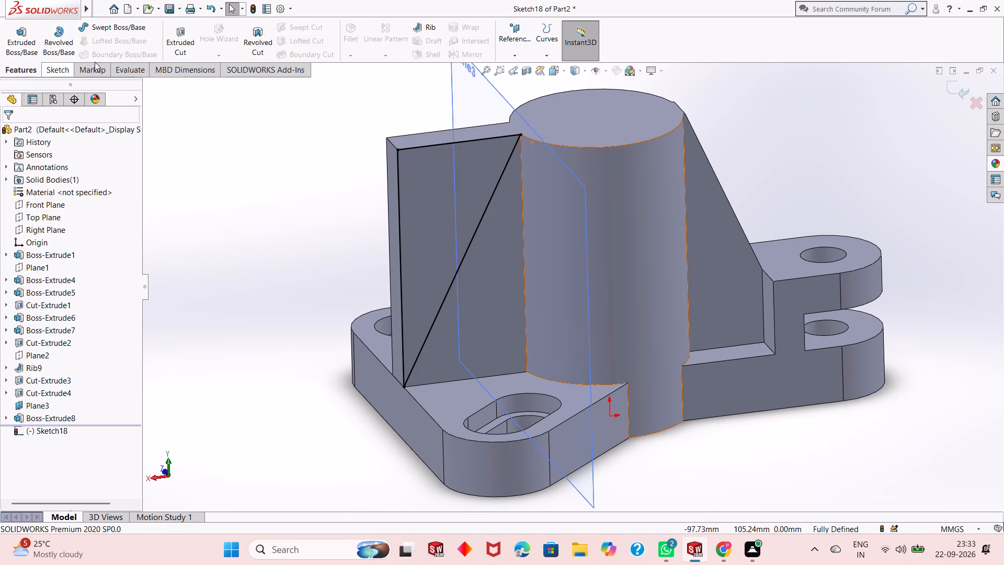
pyautogui.click(179, 44)
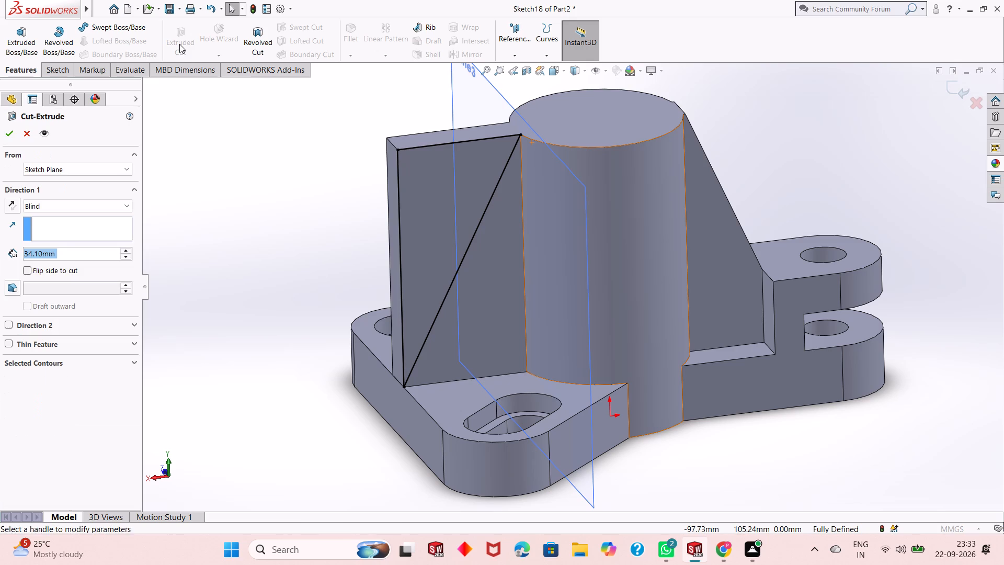
pyautogui.click(13, 133)
pyautogui.click(334, 179)
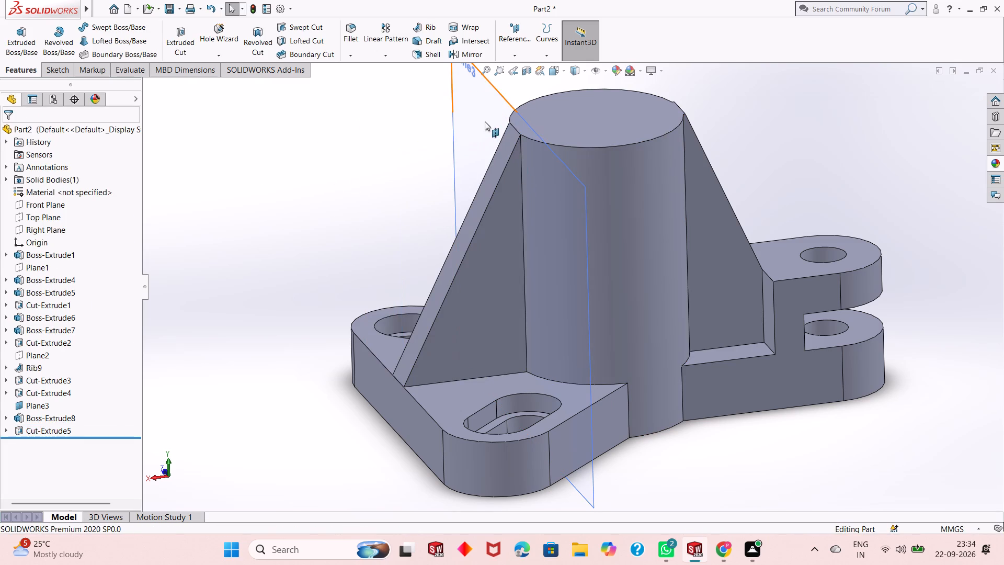
# Hide the reference plane Plane3 that runs through the cylinder.
pyautogui.rightClick(483, 120)
pyautogui.click(528, 103)
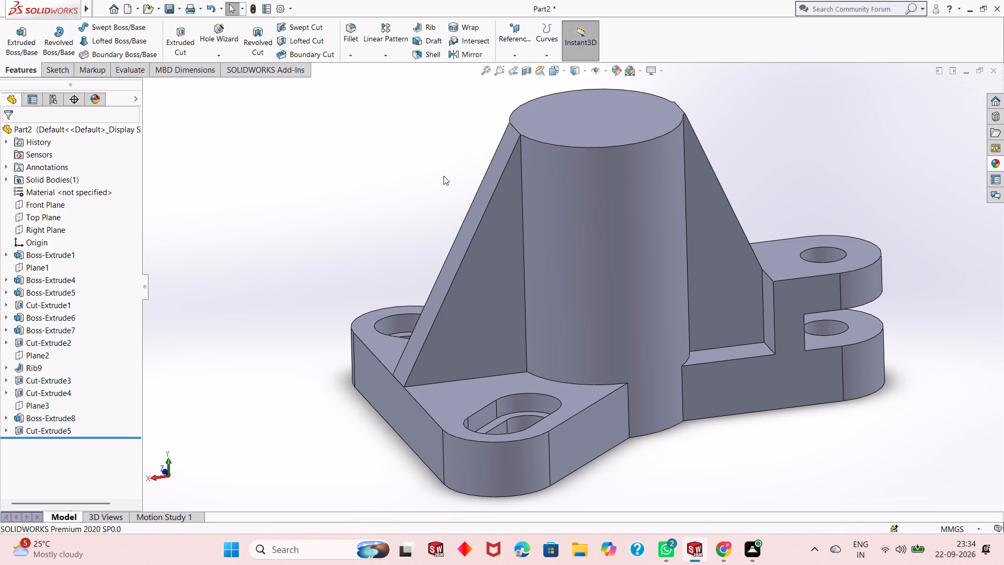
pyautogui.press('Escape')
pyautogui.press('Escape')
pyautogui.press('Escape')
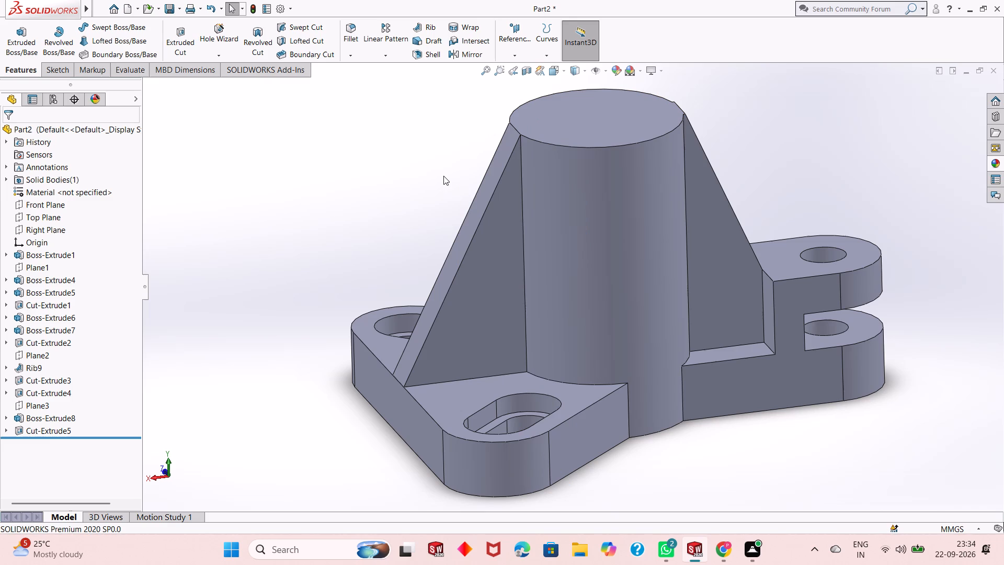
# Examine the part and its two sloped ribs from the side, from below and from above.
pyautogui.scroll(2, 444, 228)
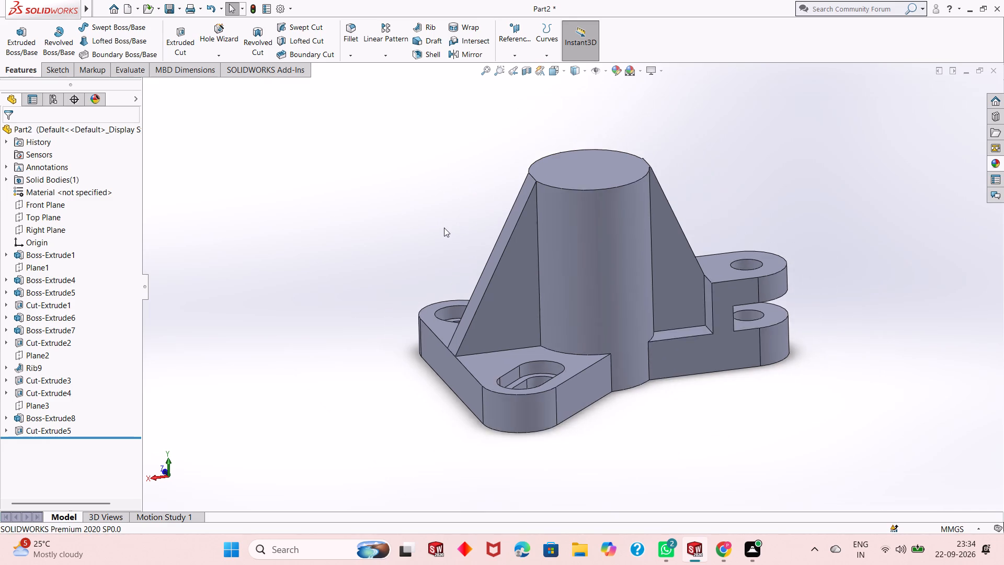
pyautogui.scroll(2, 444, 228)
pyautogui.scroll(-2, 667, 286)
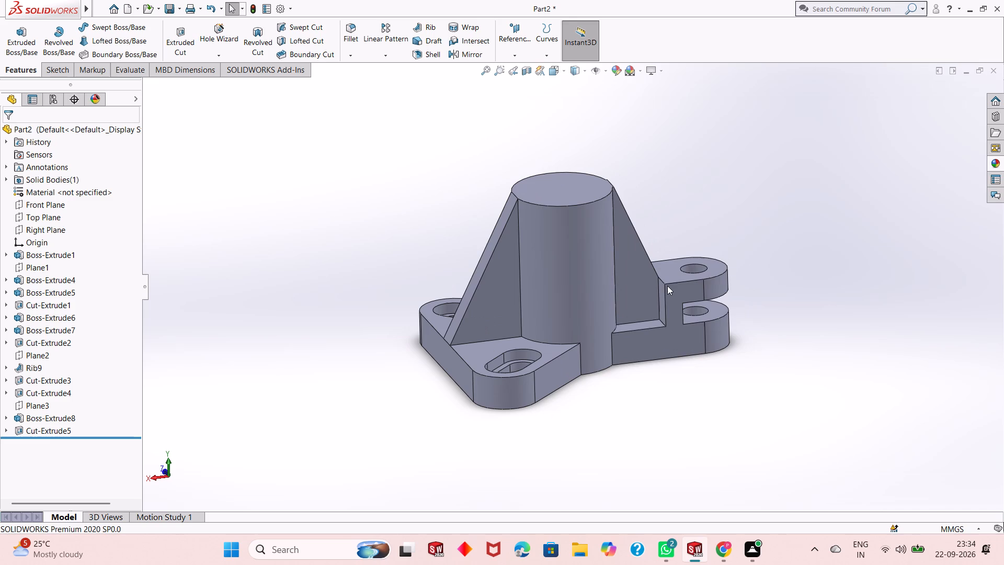
pyautogui.scroll(-2, 545, 246)
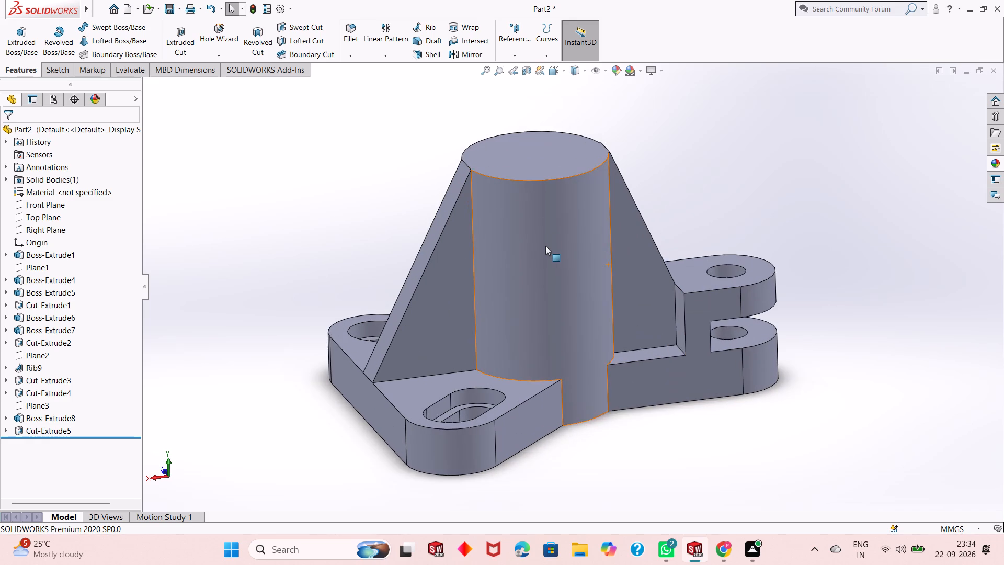
pyautogui.moveTo(545, 246); pyautogui.dragTo(651, 117, button='middle')
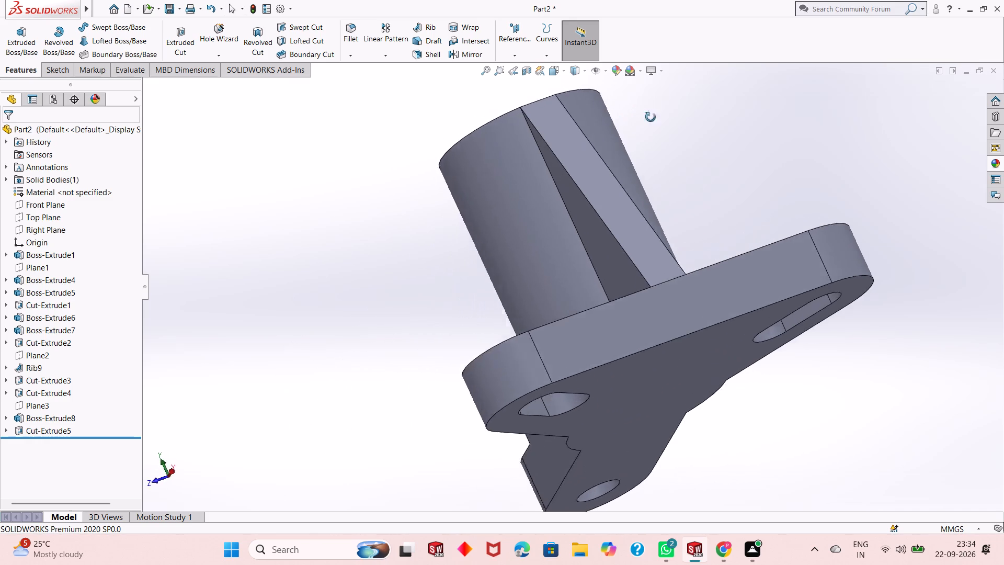
pyautogui.moveTo(651, 117); pyautogui.dragTo(477, 165, button='middle')
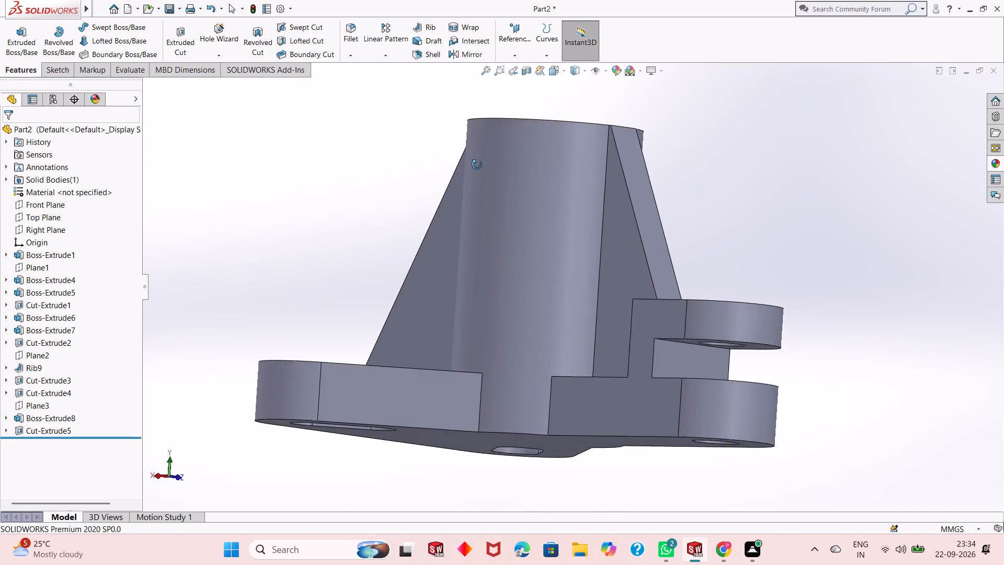
pyautogui.moveTo(477, 165); pyautogui.dragTo(487, 433, button='middle')
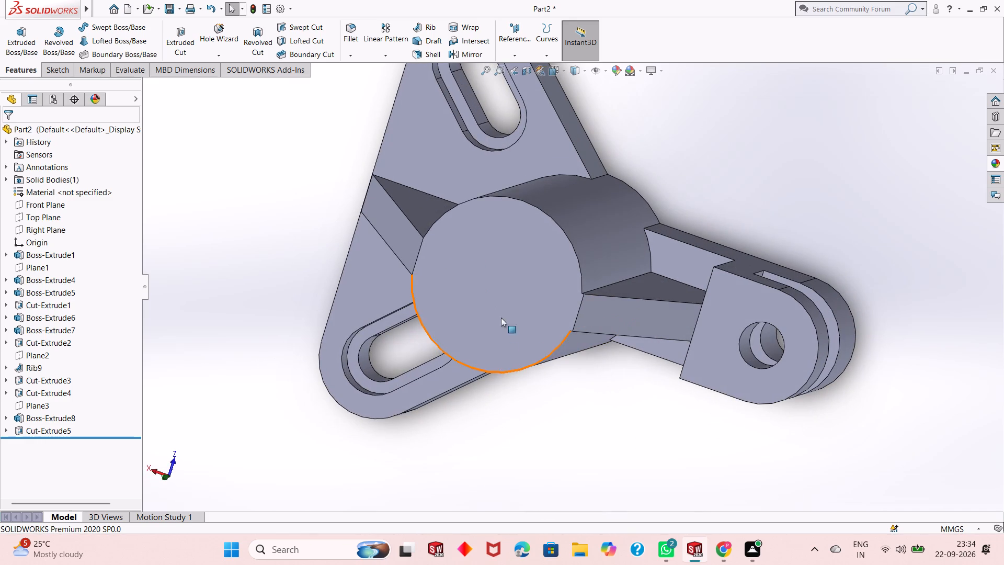
# Start a sketch on the cylinder's top face and draw a circle about 20.3 mm in diameter centred on the origin.
pyautogui.click(500, 282)
pyautogui.click(547, 254)
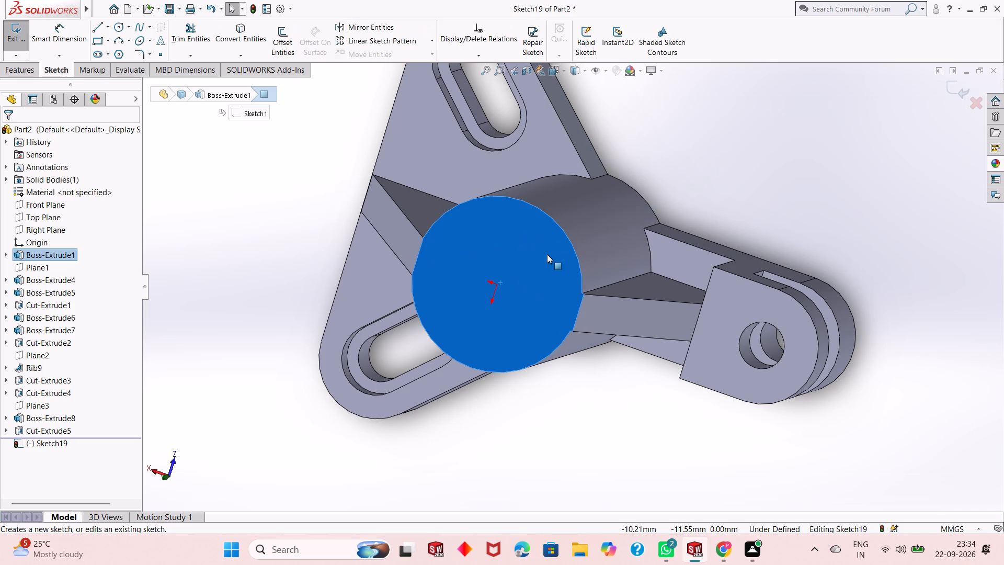
pyautogui.hotkey('ctrl', '8')
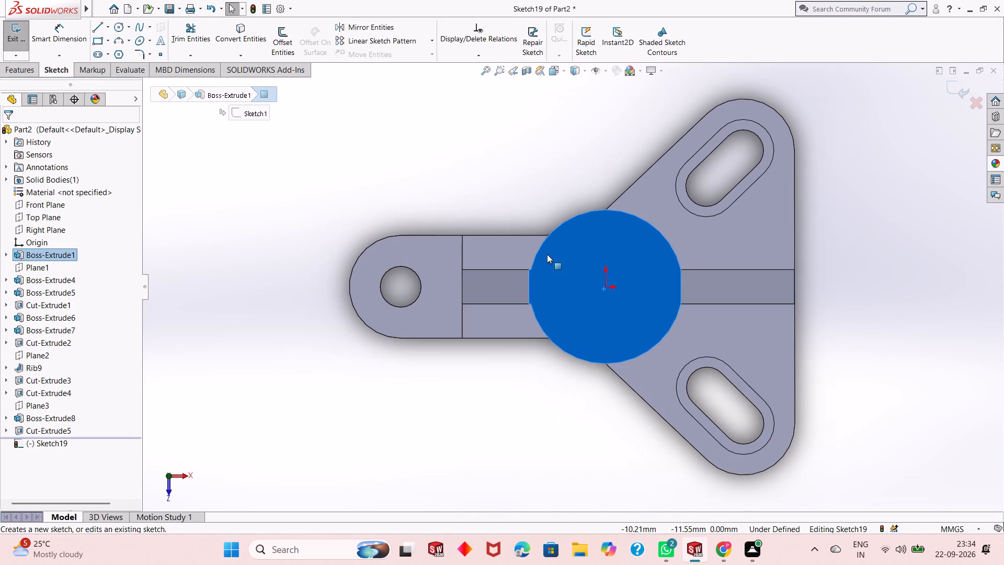
pyautogui.press('Escape')
pyautogui.click(119, 24)
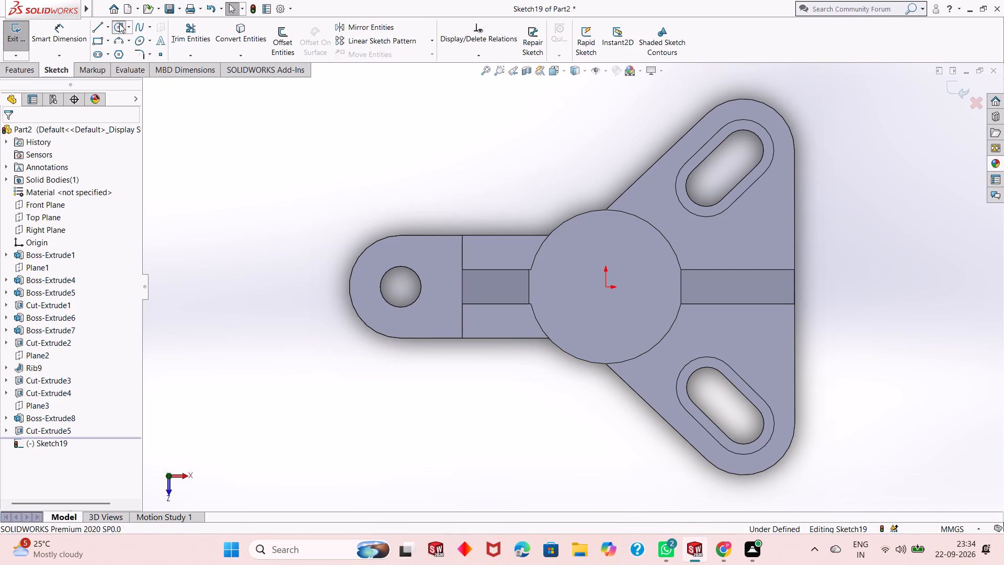
pyautogui.click(605, 286)
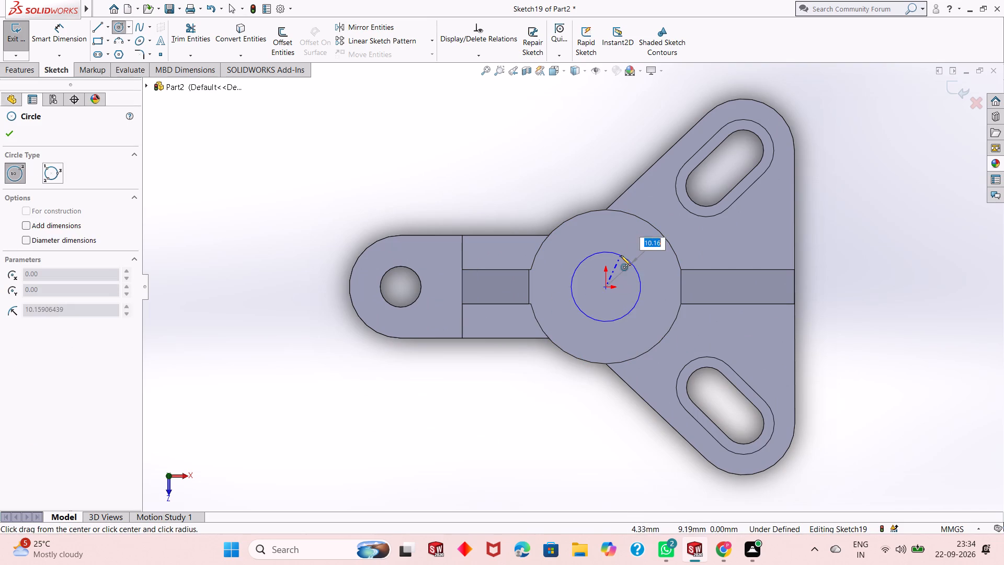
pyautogui.click(621, 255)
pyautogui.rightClick(621, 255)
pyautogui.click(648, 257)
# Dimension the circle's diameter as 20 mm.
pyautogui.click(53, 34)
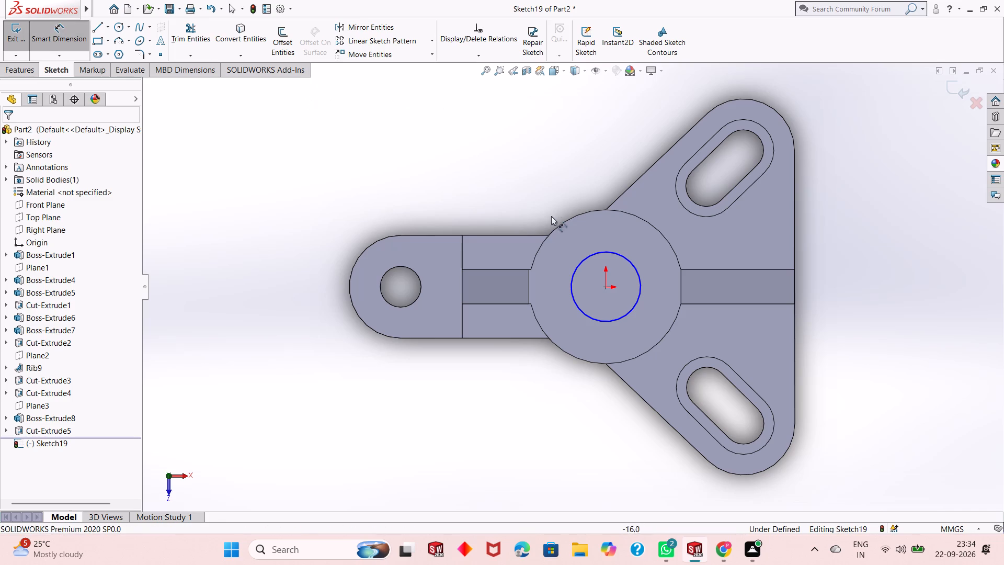
pyautogui.click(572, 281)
pyautogui.click(540, 381)
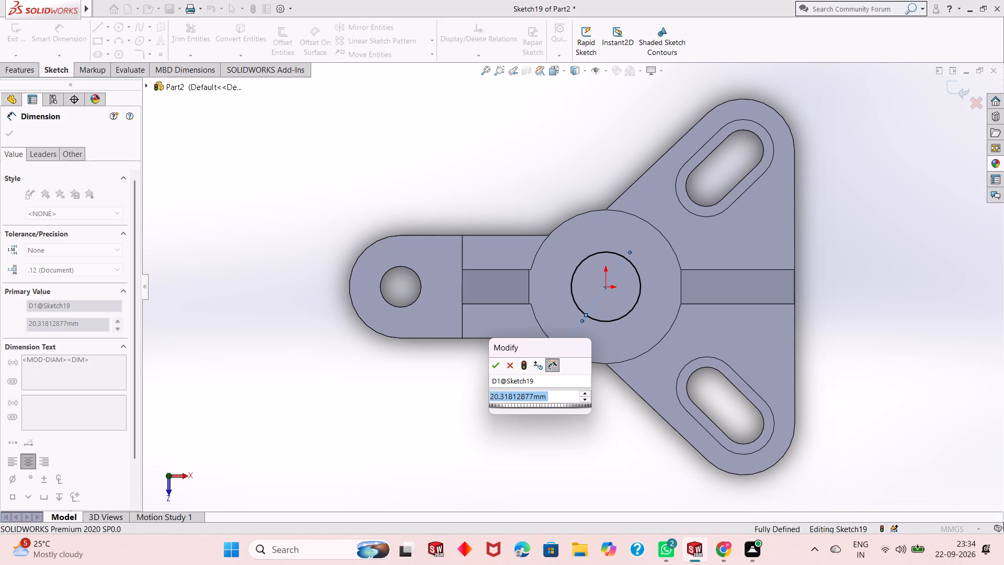
pyautogui.write('20')
pyautogui.press('Return')
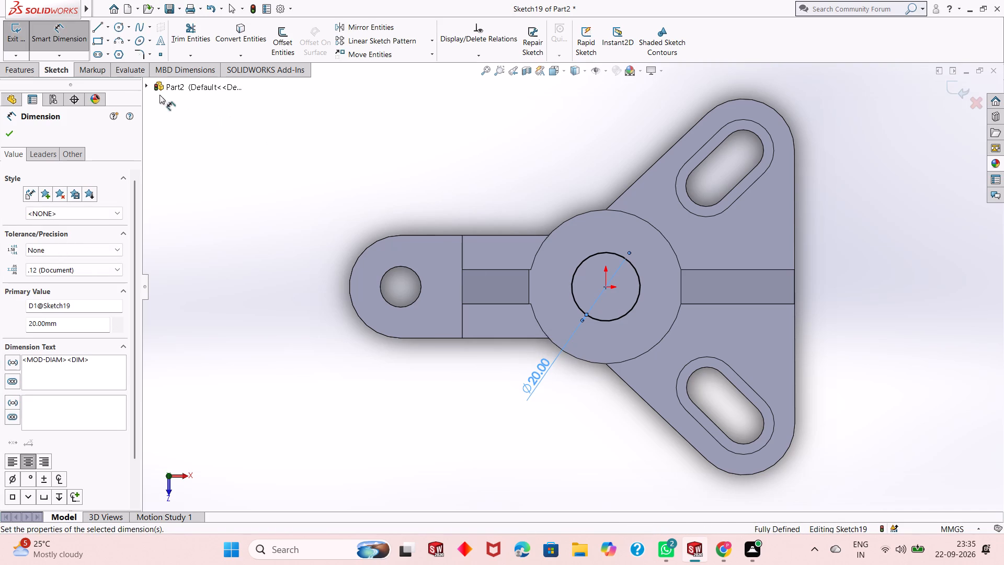
pyautogui.click(0, 134)
pyautogui.click(3, 133)
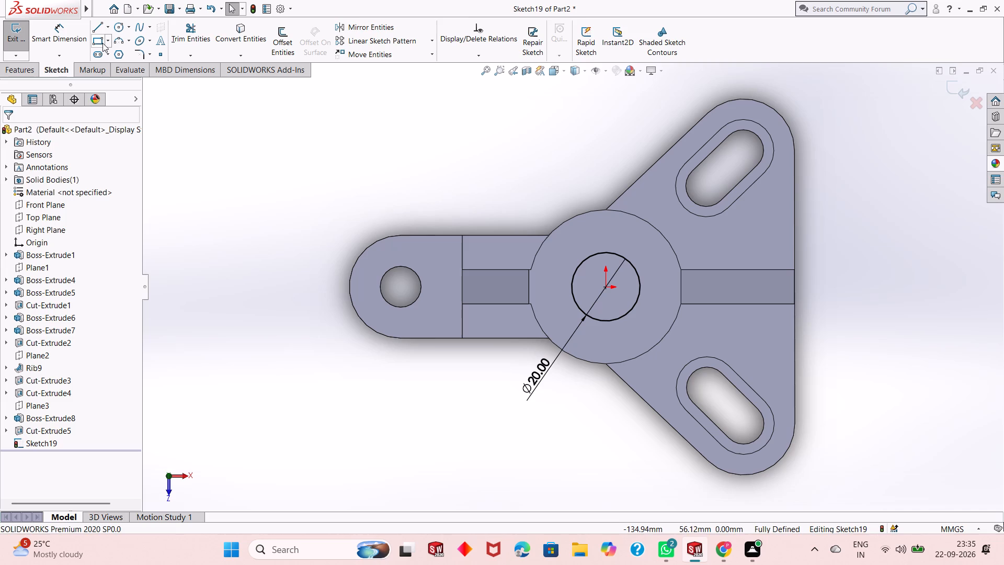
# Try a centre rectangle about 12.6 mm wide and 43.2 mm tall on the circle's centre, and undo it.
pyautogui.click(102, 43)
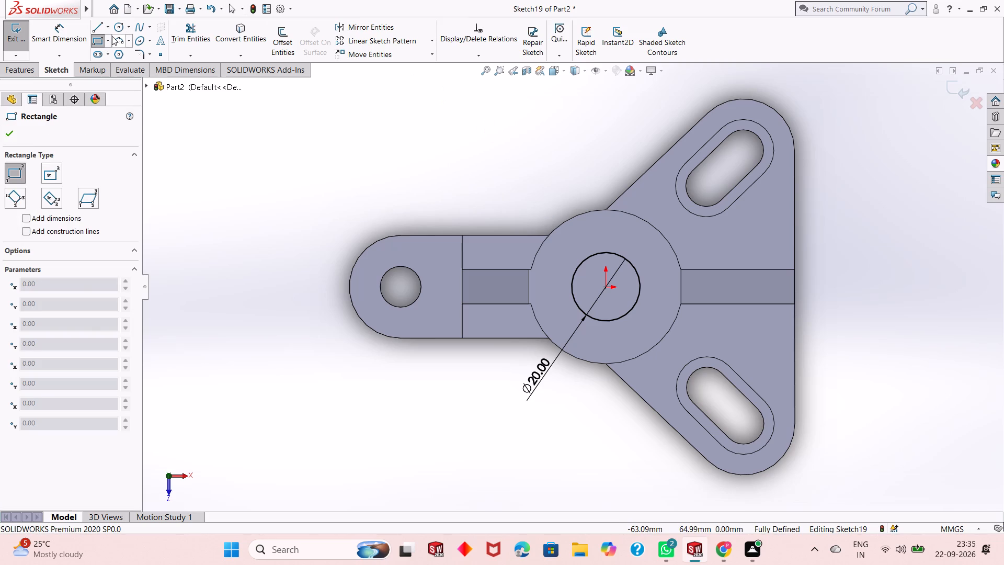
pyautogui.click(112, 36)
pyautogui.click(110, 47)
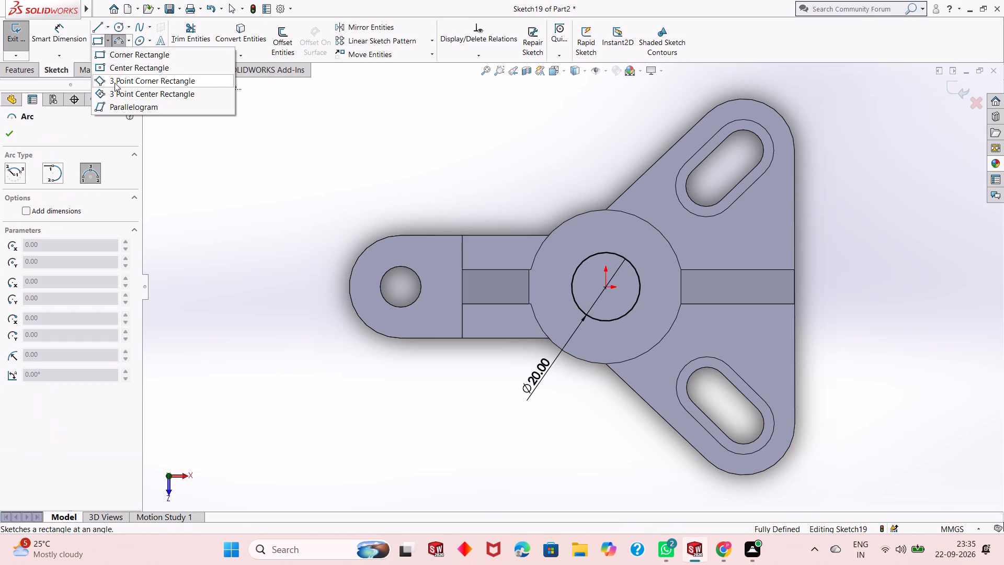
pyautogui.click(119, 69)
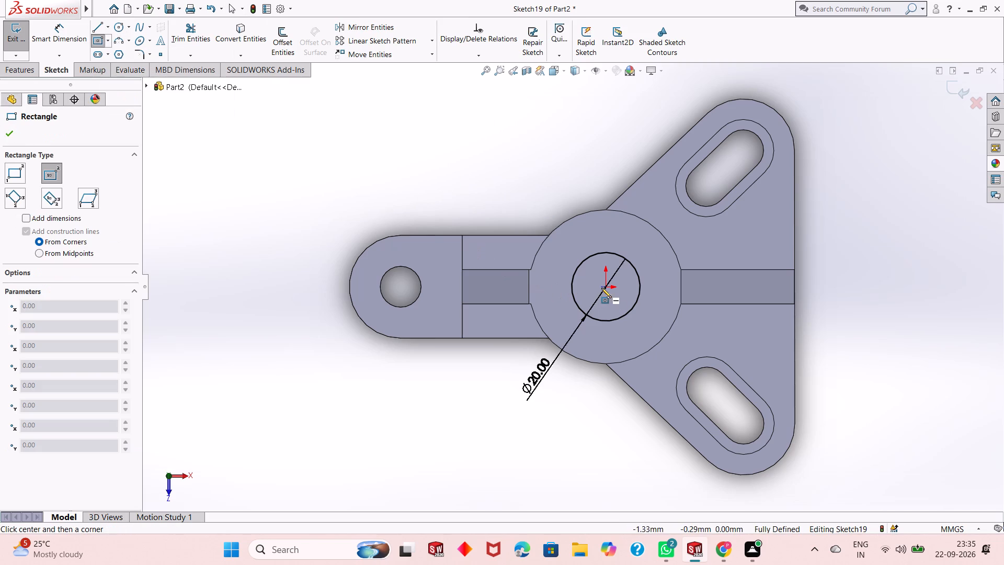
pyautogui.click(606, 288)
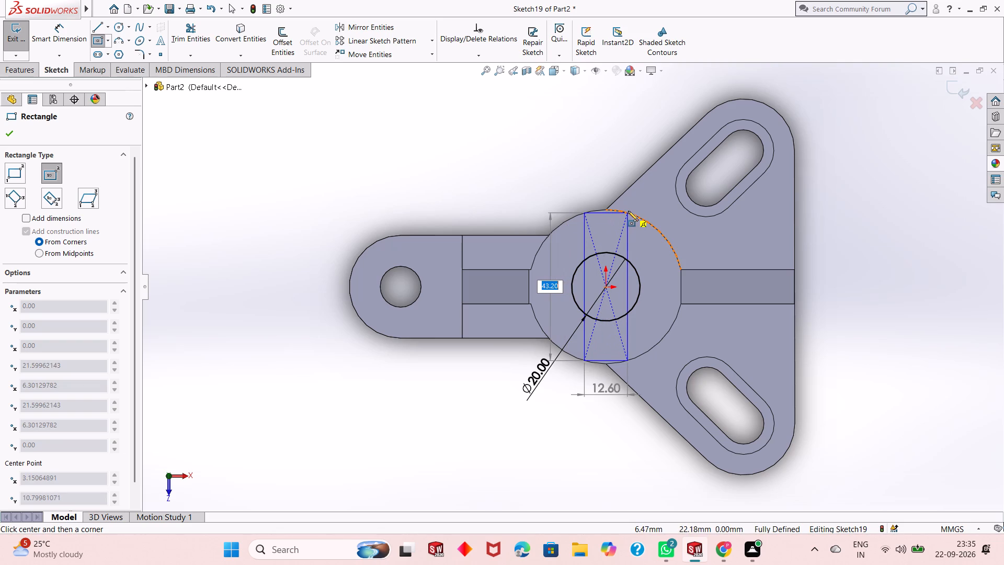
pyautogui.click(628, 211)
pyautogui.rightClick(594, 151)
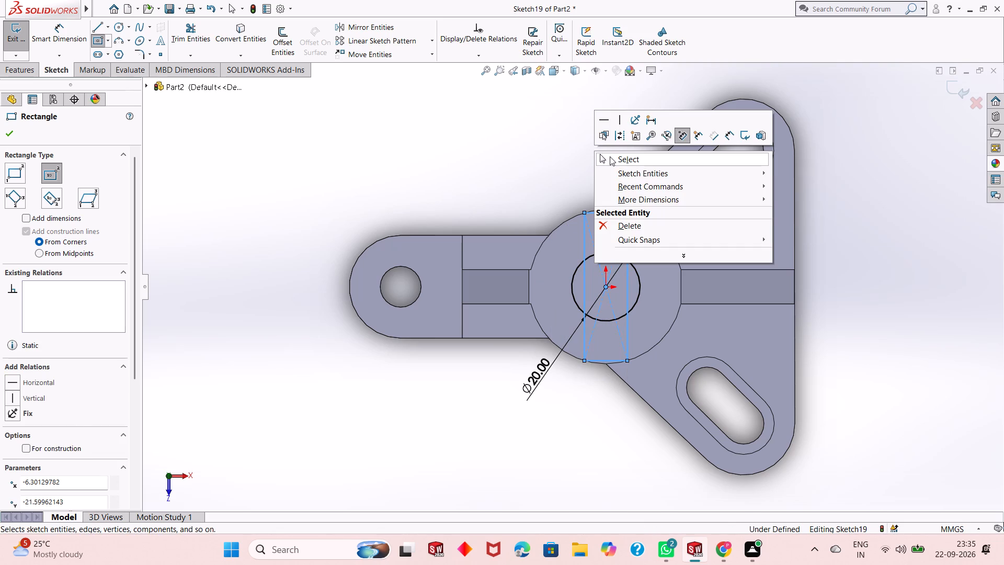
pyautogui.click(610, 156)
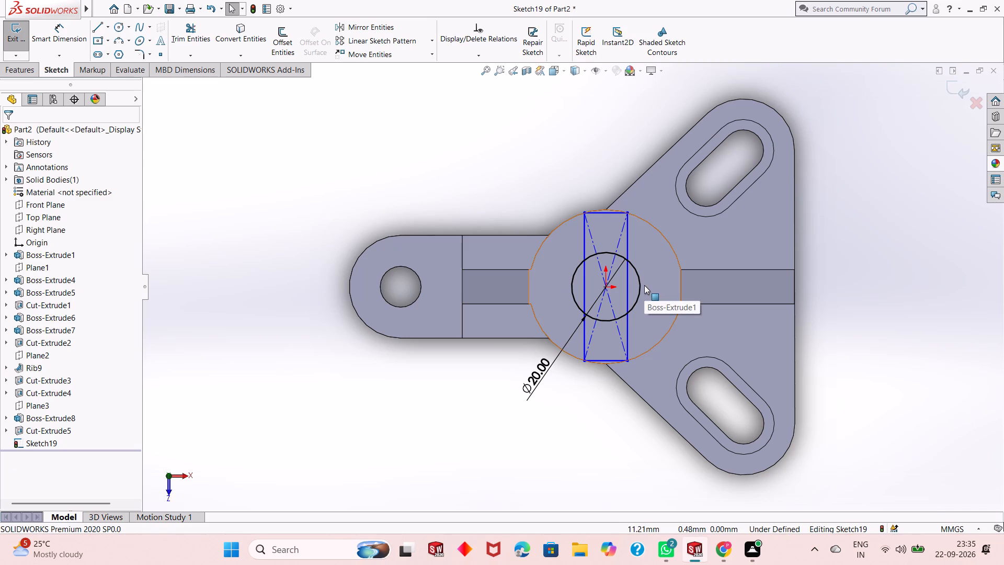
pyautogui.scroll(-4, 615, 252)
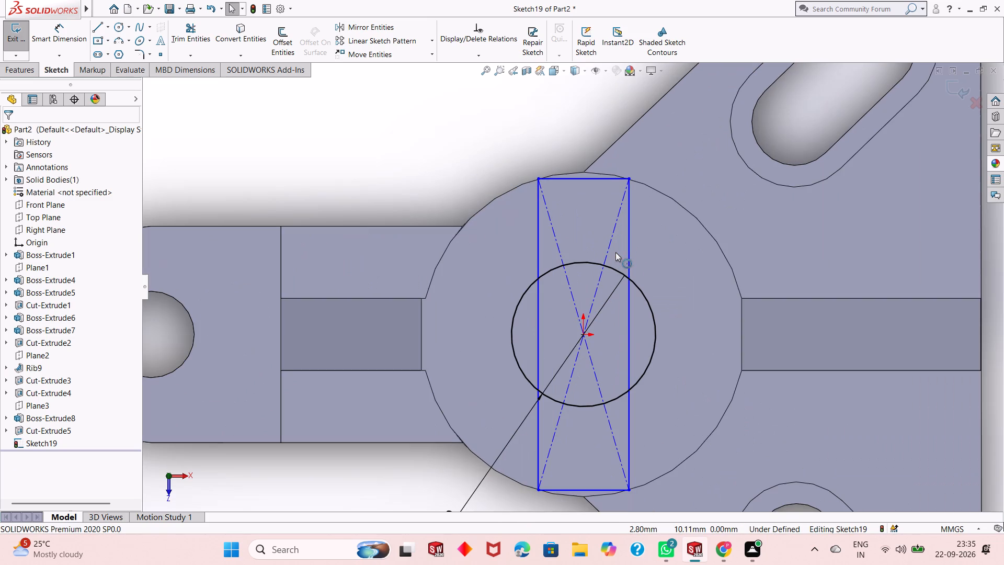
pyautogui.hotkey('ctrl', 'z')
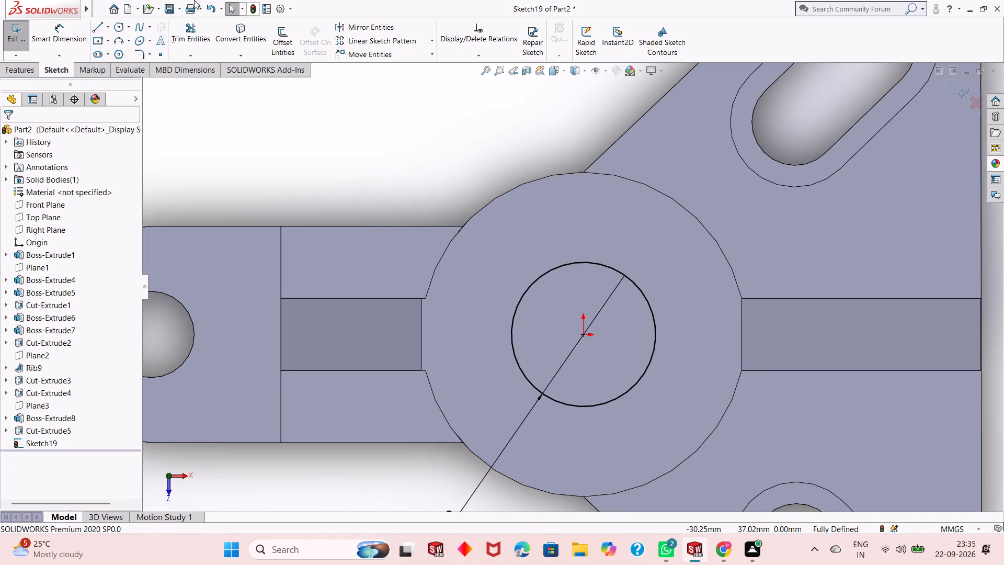
# Draw a centre rectangle on the circle's centre, about 9.4 mm wide and 47.9 mm tall, spanning the cylinder's top face.
pyautogui.click(100, 41)
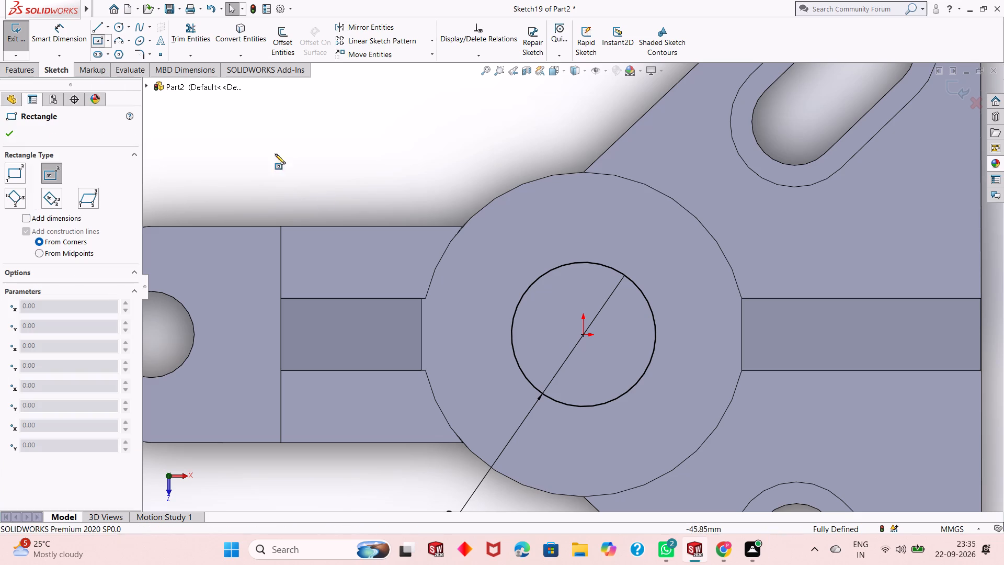
pyautogui.click(584, 336)
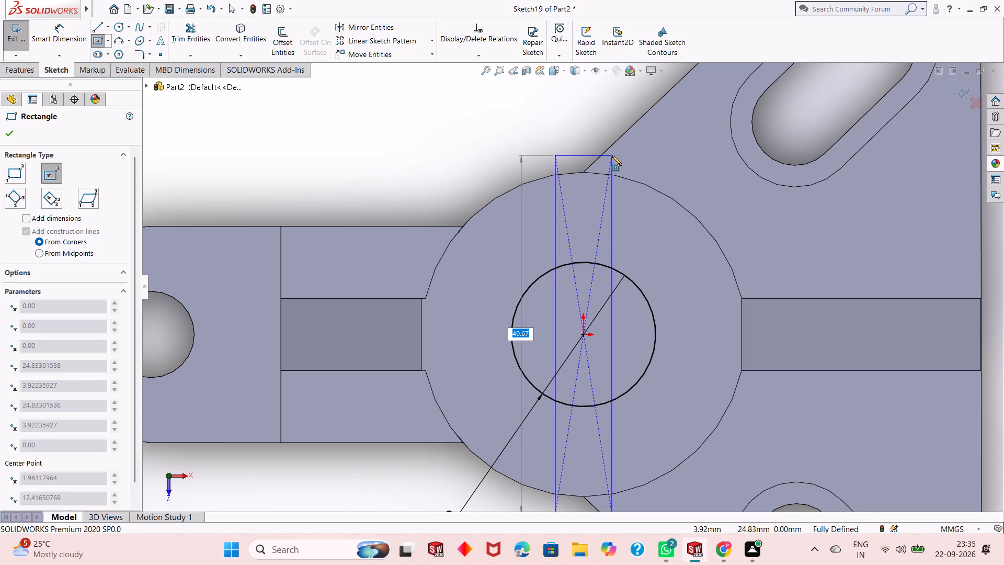
pyautogui.scroll(3, 592, 216)
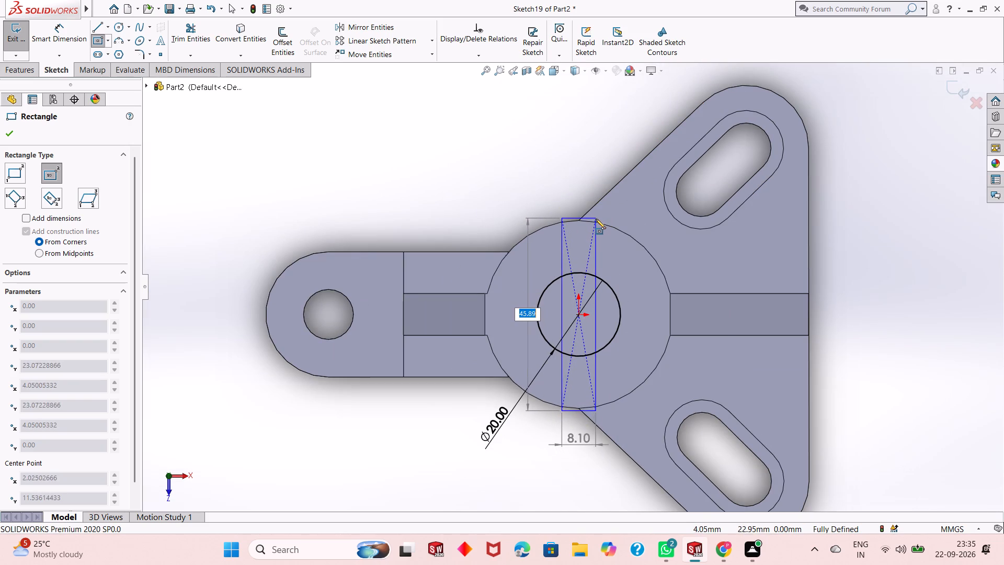
pyautogui.click(598, 214)
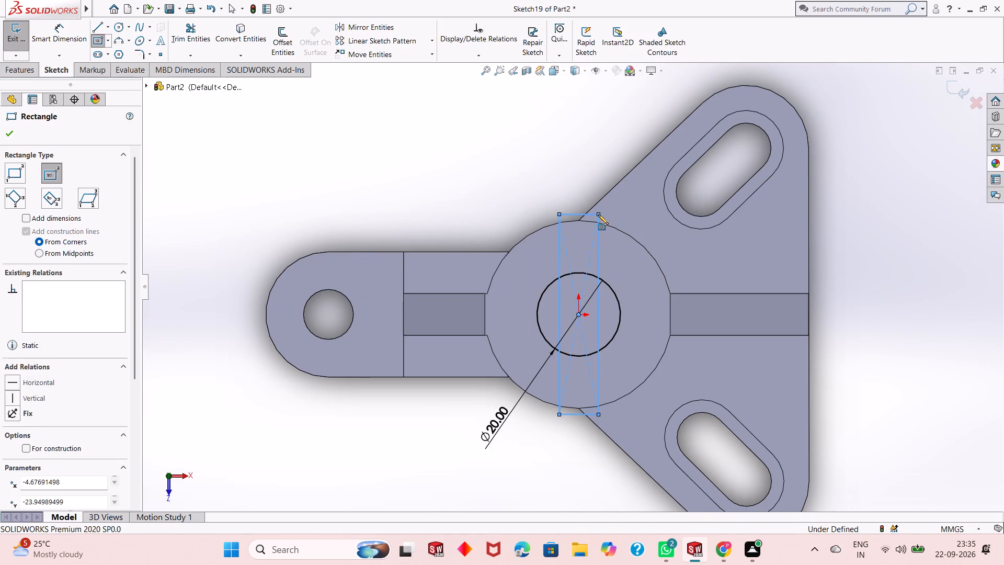
pyautogui.press('Escape')
# Dimension the rectangle's short side as 10 mm.
pyautogui.moveTo(610, 321); pyautogui.dragTo(609, 185, button='middle')
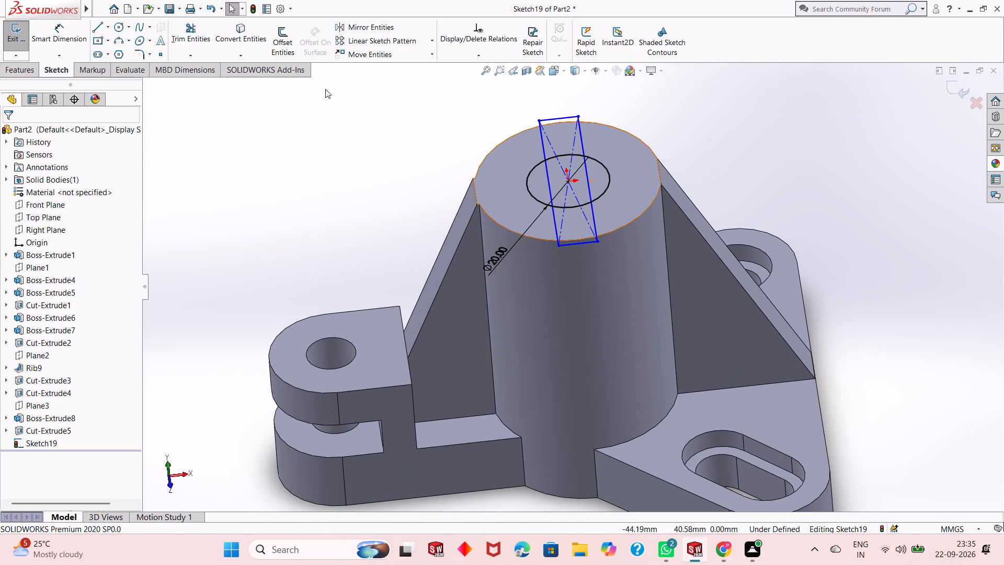
pyautogui.click(64, 40)
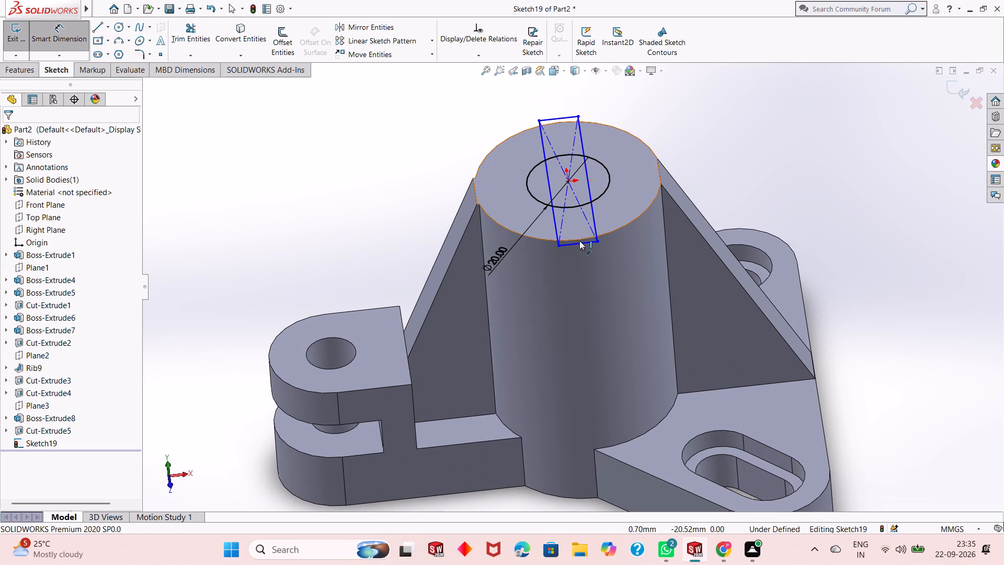
pyautogui.moveTo(585, 198); pyautogui.dragTo(587, 270, button='middle')
pyautogui.scroll(2, 581, 107)
pyautogui.moveTo(581, 109); pyautogui.dragTo(581, 174, button='middle')
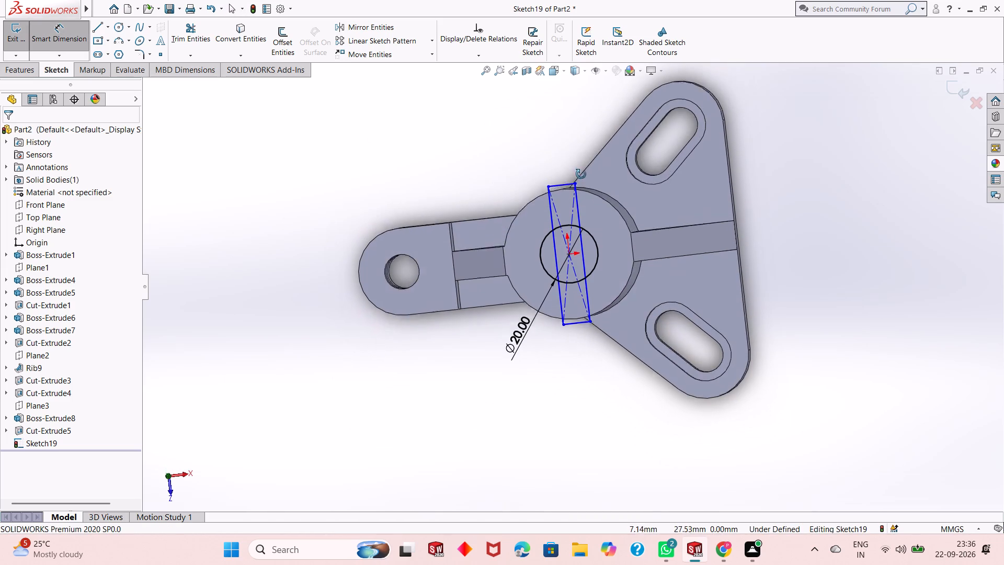
pyautogui.moveTo(581, 174); pyautogui.dragTo(581, 176, button='middle')
pyautogui.click(563, 189)
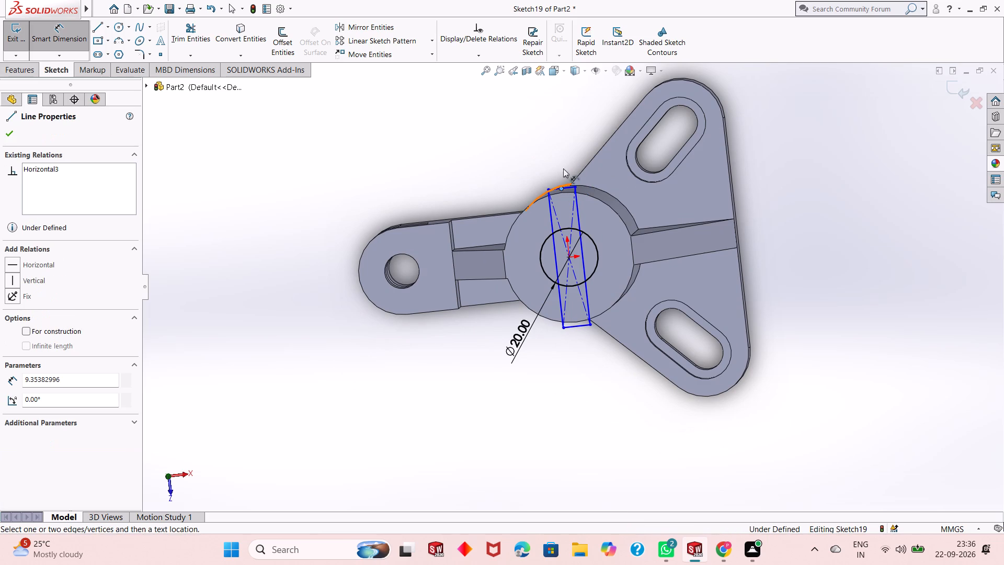
pyautogui.press('Escape')
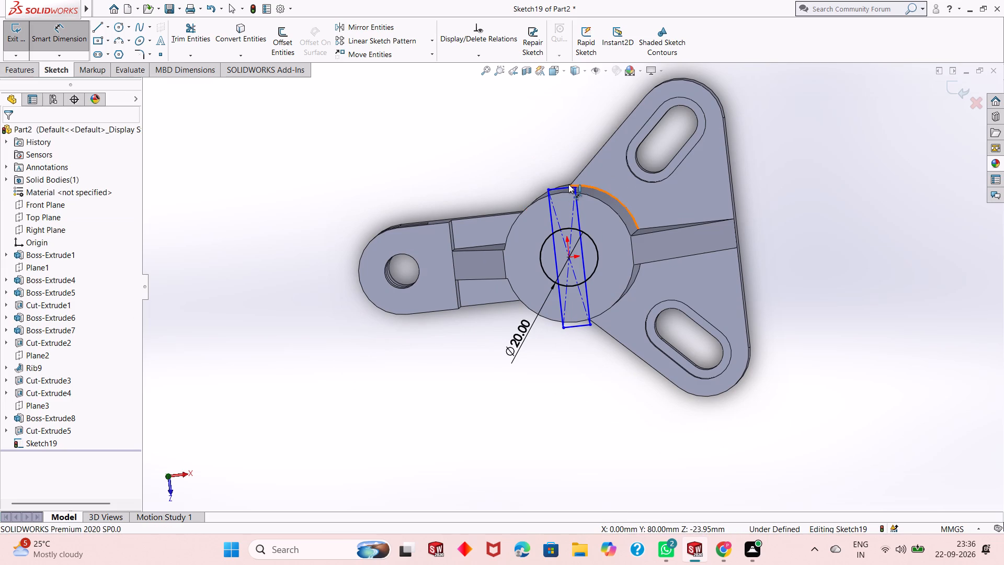
pyautogui.click(570, 187)
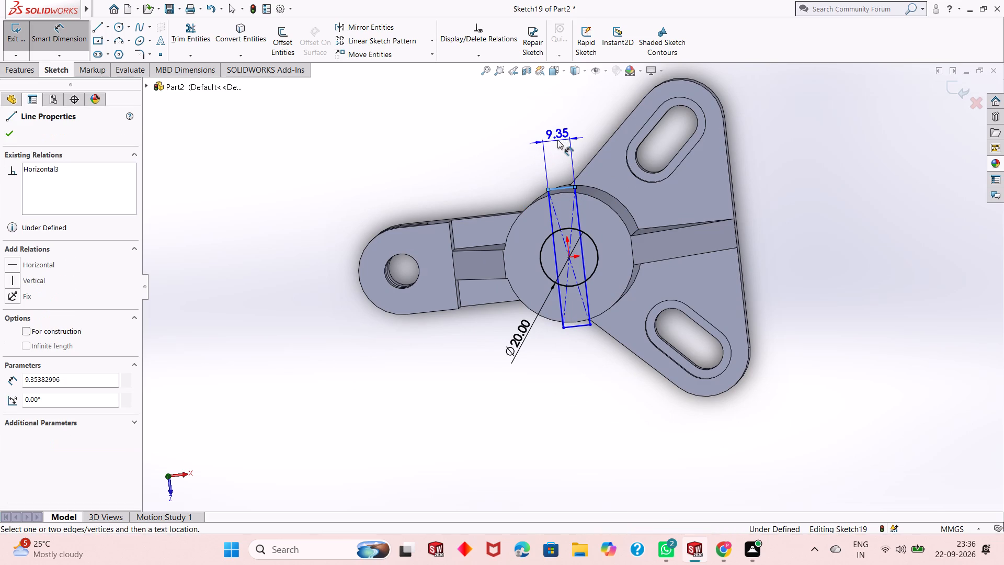
pyautogui.click(557, 140)
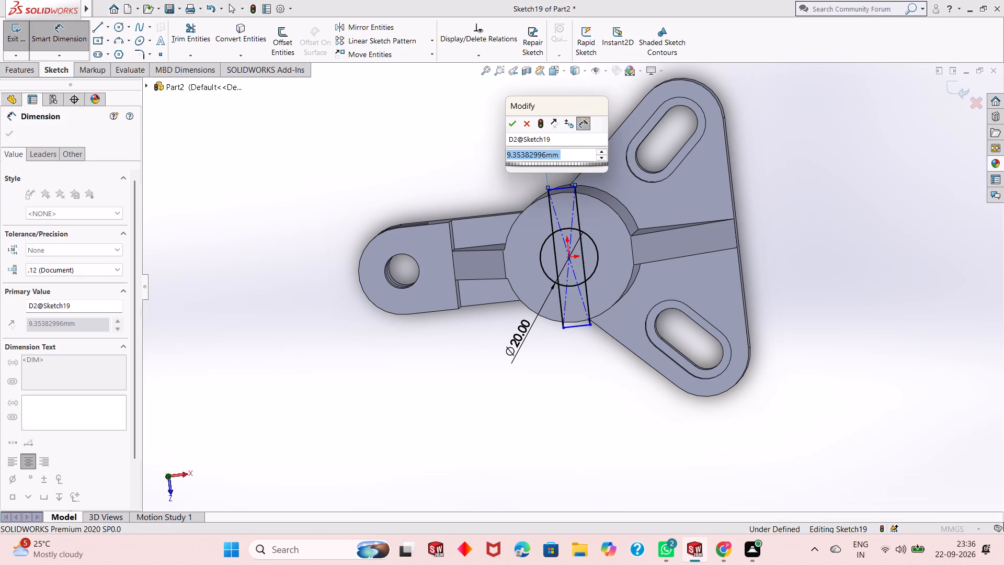
pyautogui.write('10')
pyautogui.press('Return')
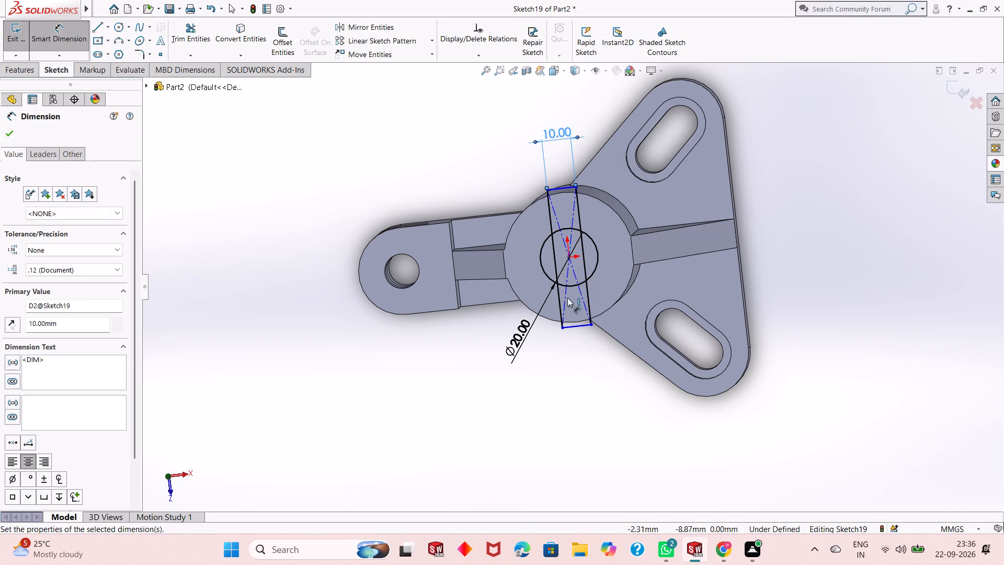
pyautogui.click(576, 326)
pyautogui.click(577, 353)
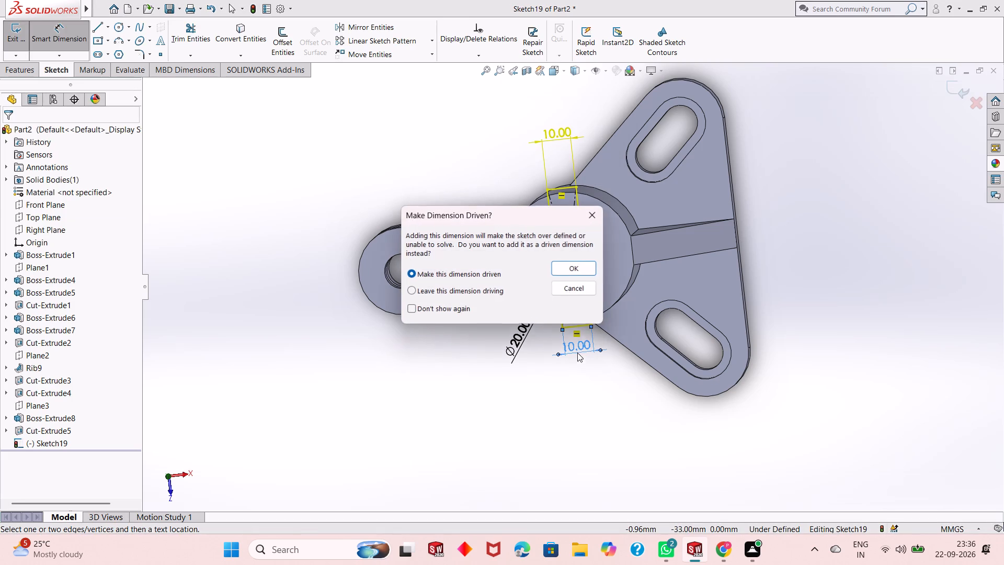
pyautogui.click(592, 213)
# Dimension the rectangle's long side as 48 mm.
pyautogui.click(585, 255)
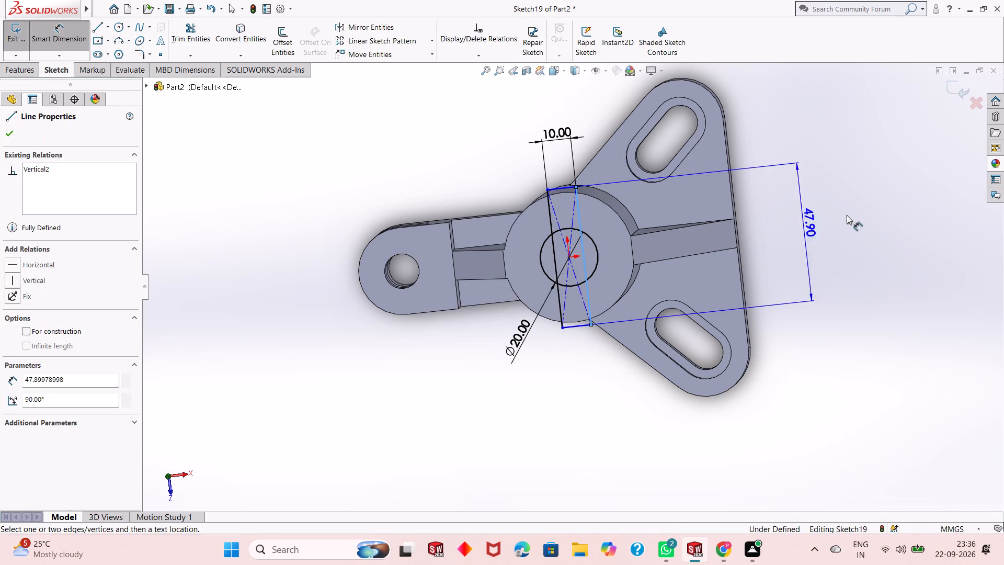
pyautogui.click(847, 215)
pyautogui.write('48')
pyautogui.press('Return')
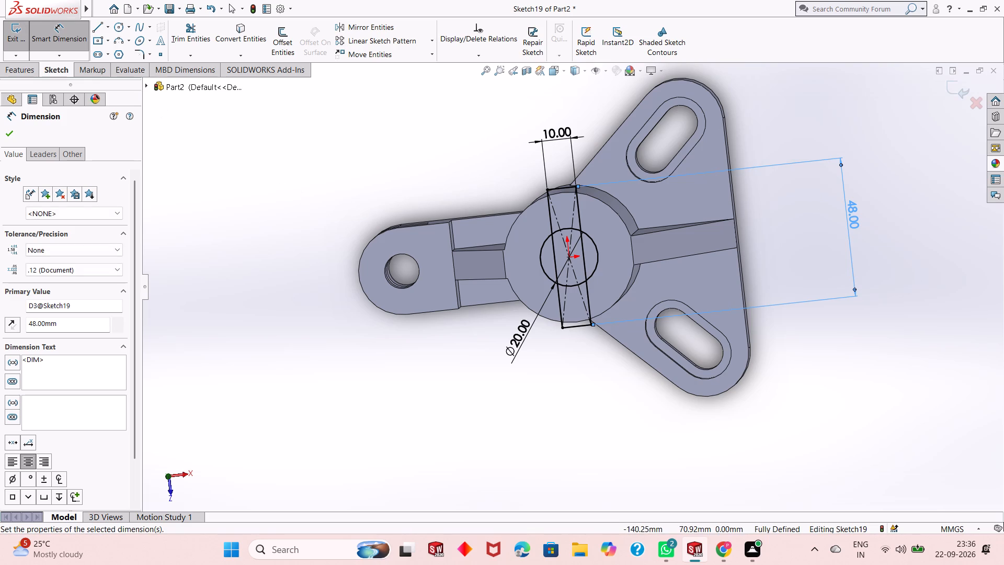
pyautogui.click(2, 139)
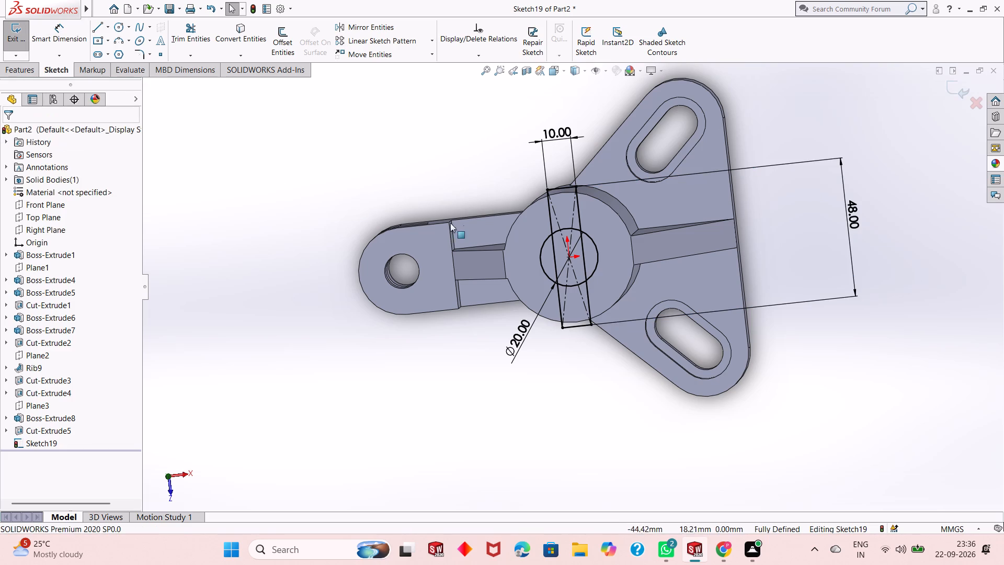
# Trim away the portions of the rectangle's two long sides that lie inside the 20 mm circle.
pyautogui.moveTo(603, 304); pyautogui.dragTo(594, 238, button='middle')
pyautogui.scroll(-3, 566, 196)
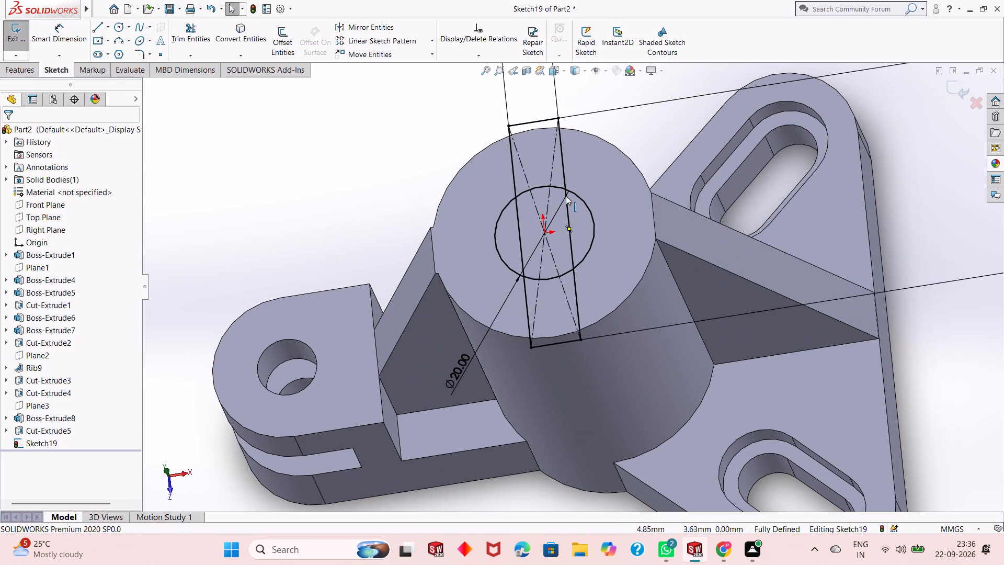
pyautogui.click(195, 36)
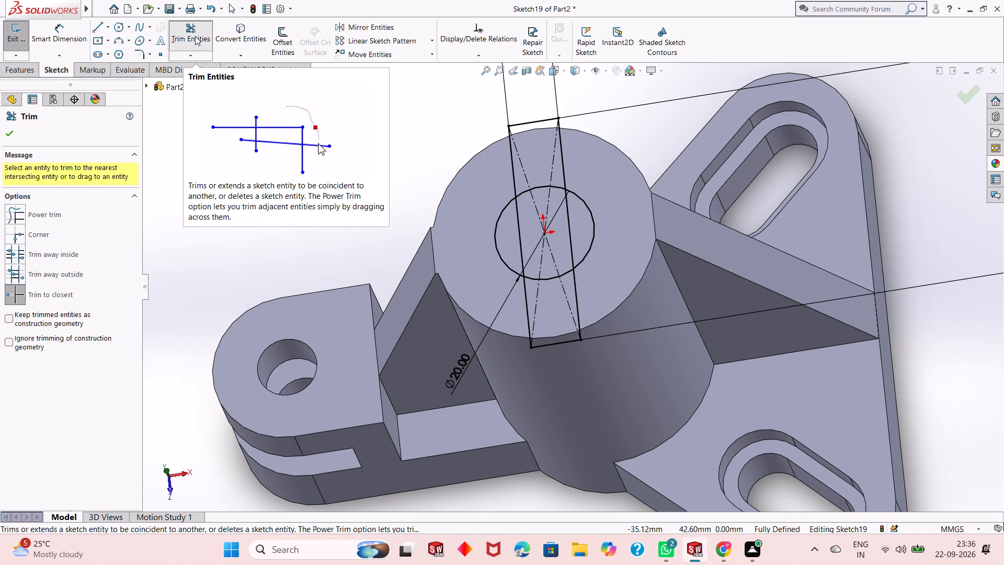
pyautogui.click(520, 233)
pyautogui.click(572, 218)
pyautogui.click(570, 220)
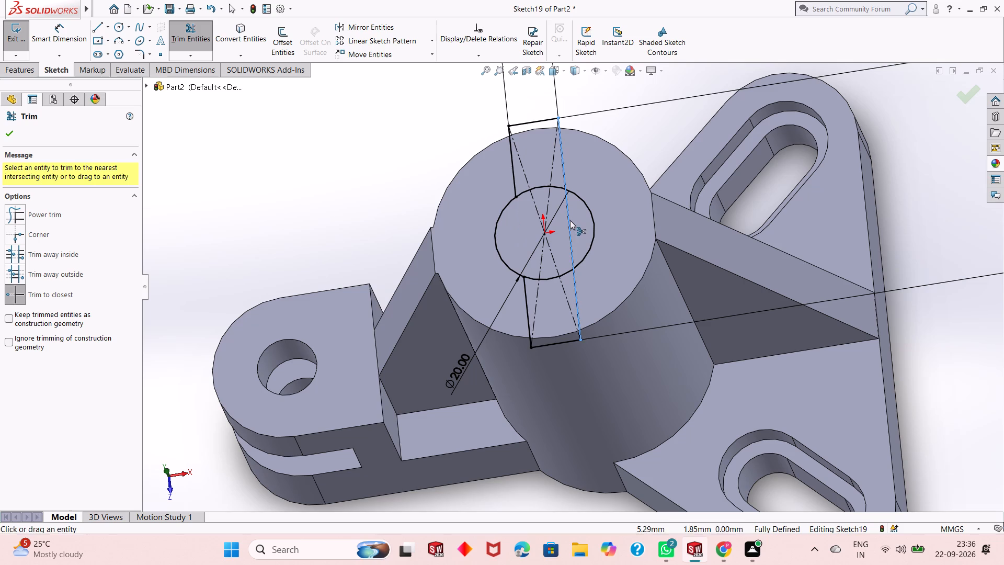
# Trim the circle's two arcs between the rectangle's long sides and the diagonal construction lines, leaving one closed bore-and-slot outline.
pyautogui.click(545, 186)
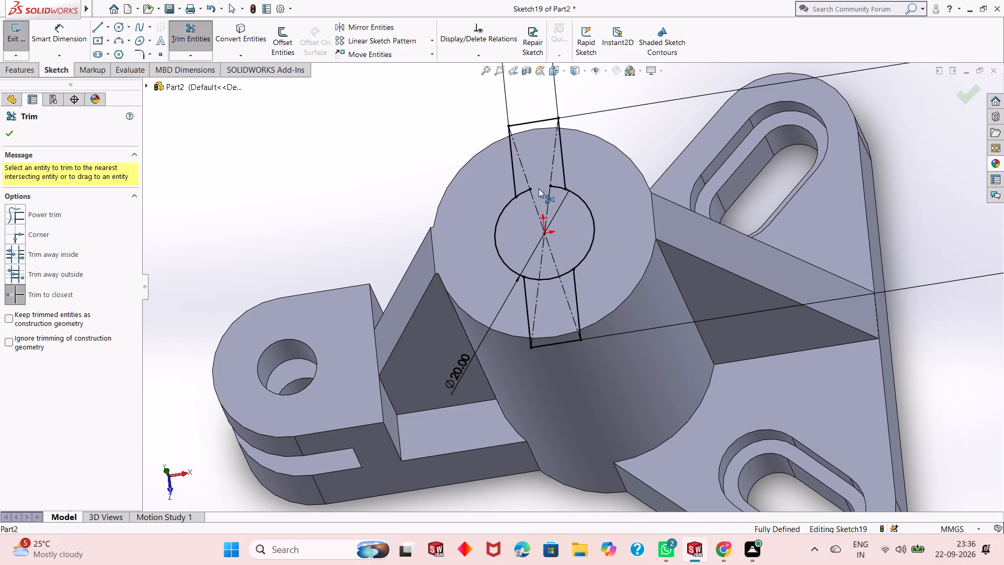
pyautogui.click(525, 194)
pyautogui.click(534, 200)
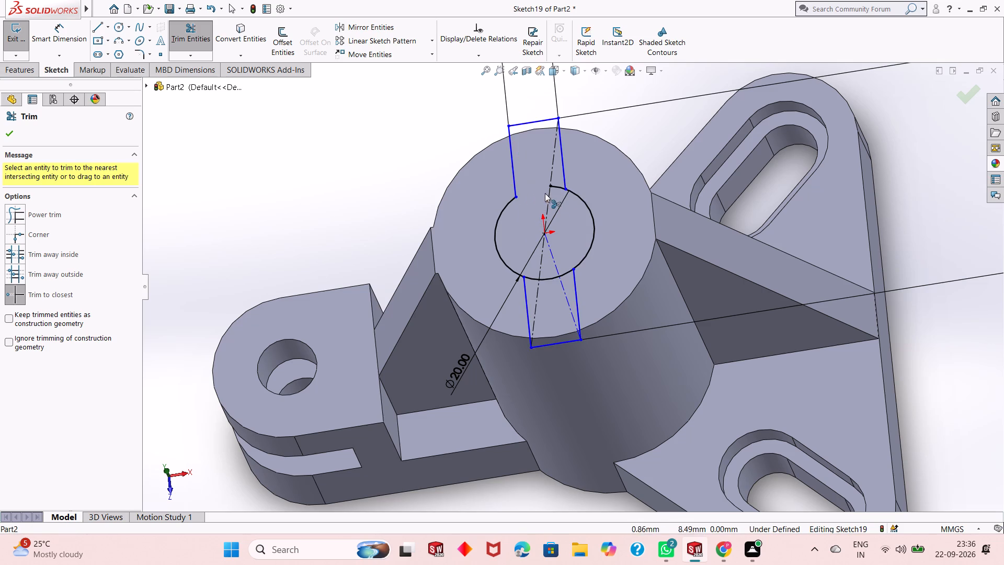
pyautogui.click(552, 187)
pyautogui.click(552, 178)
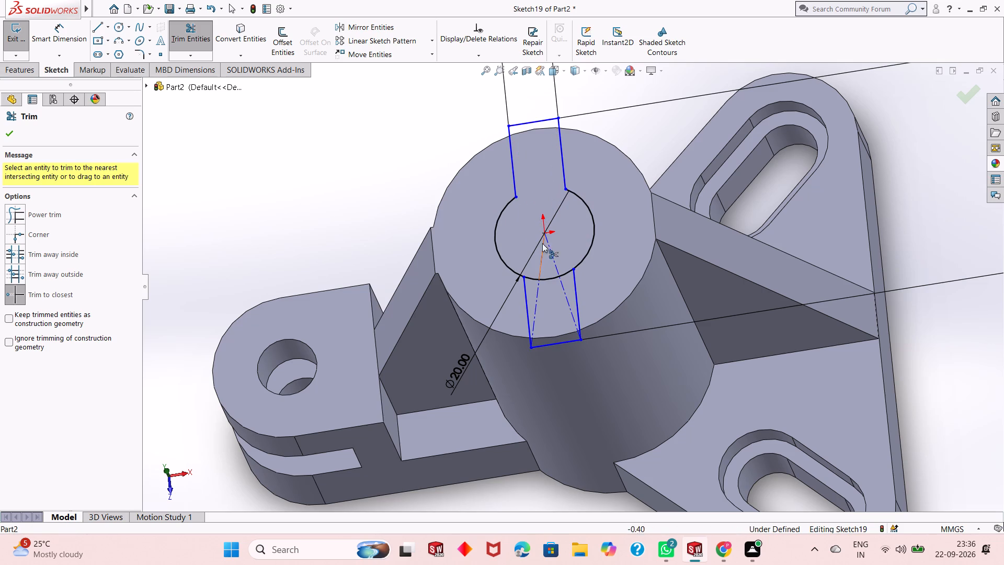
pyautogui.click(539, 278)
pyautogui.click(540, 269)
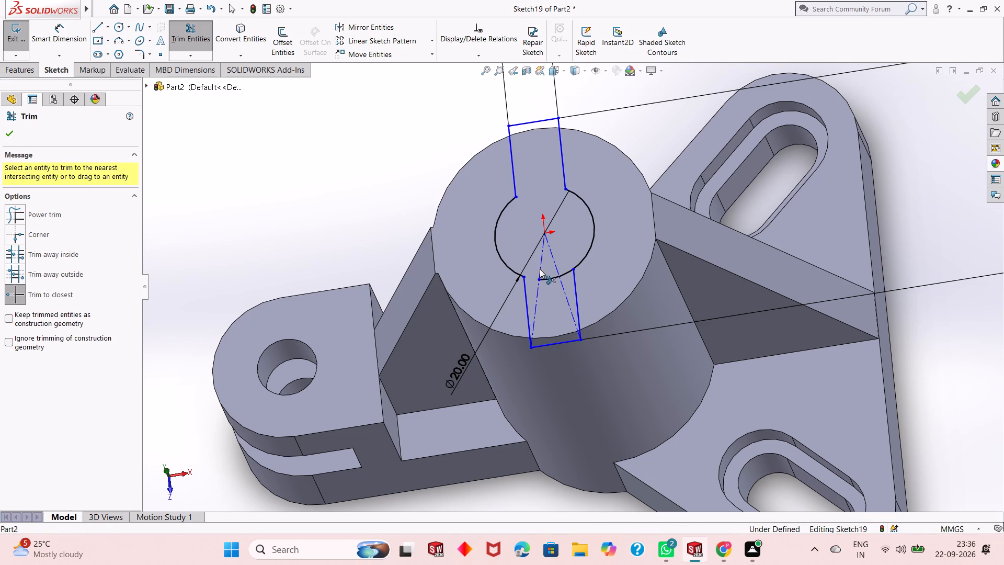
pyautogui.click(544, 278)
pyautogui.click(539, 290)
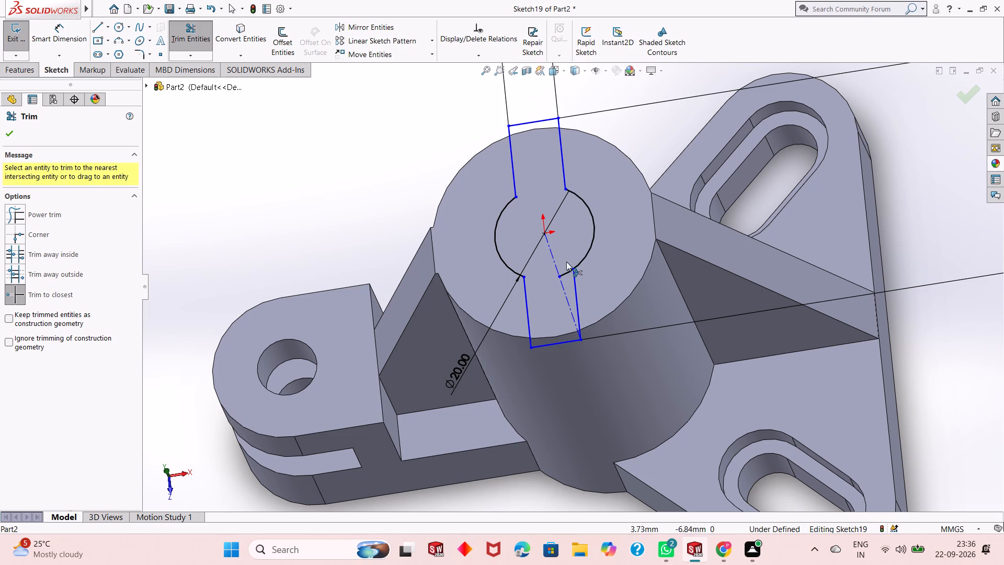
pyautogui.click(568, 274)
pyautogui.click(561, 285)
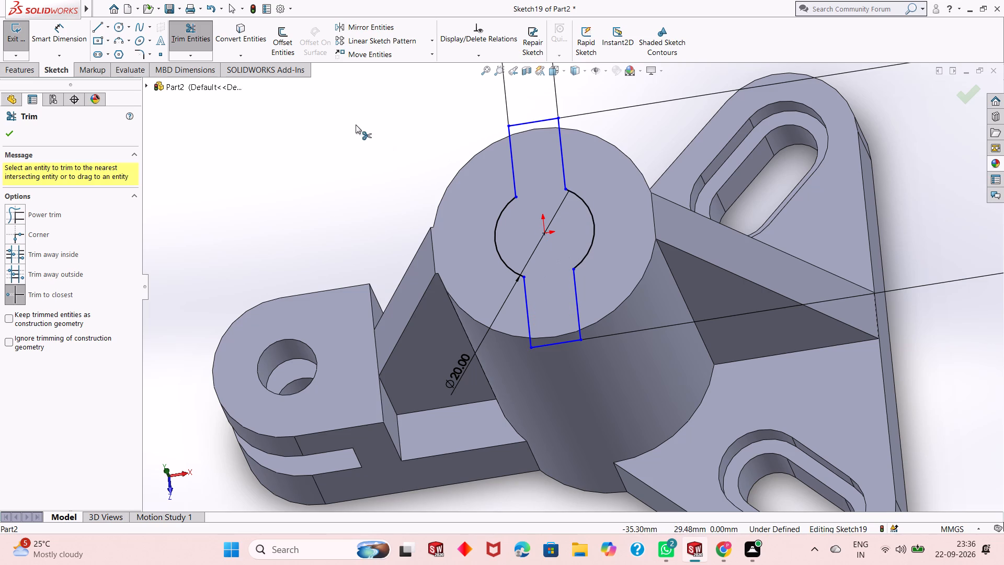
pyautogui.rightClick(356, 125)
pyautogui.click(391, 165)
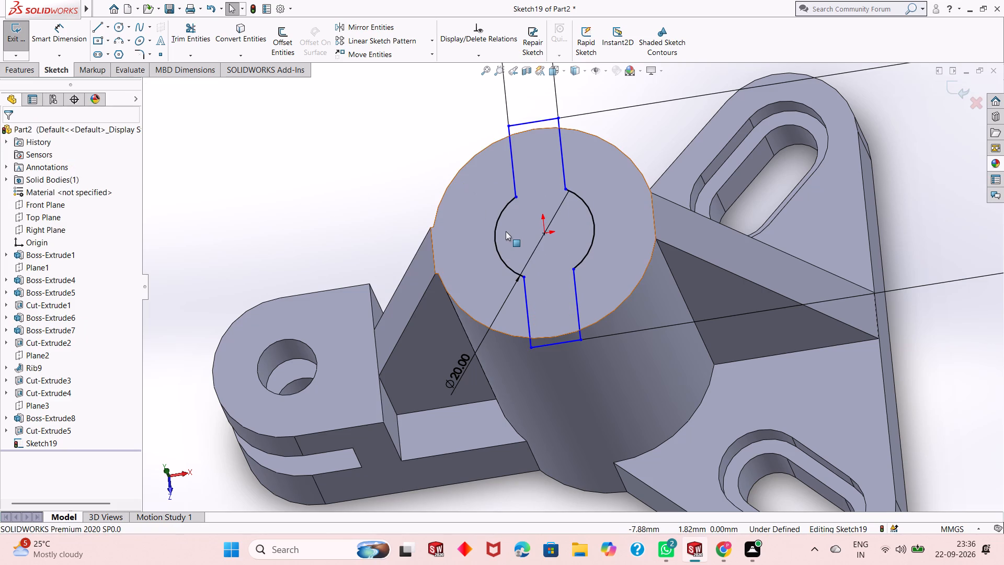
# Start a blind Extruded Cut from the closed bore-and-slot outline on the cylinder's top face and open its depth for editing.
pyautogui.moveTo(506, 231); pyautogui.dragTo(517, 239, button='middle')
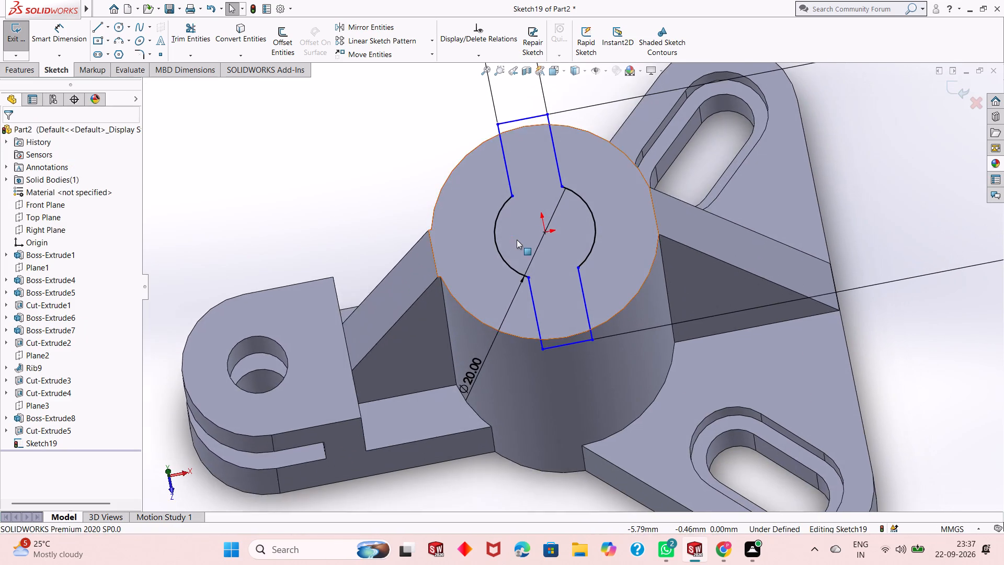
pyautogui.scroll(1, 517, 240)
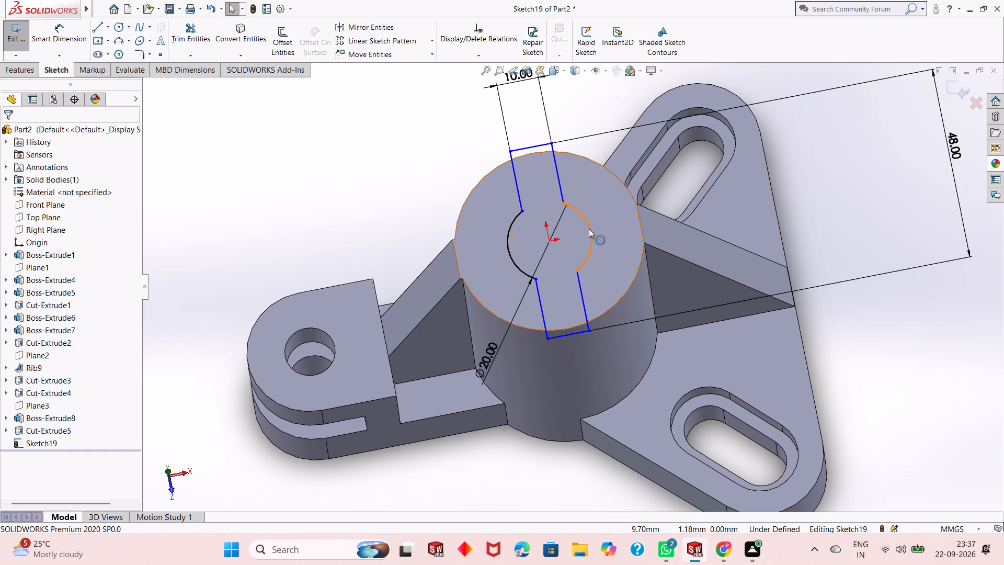
pyautogui.click(13, 75)
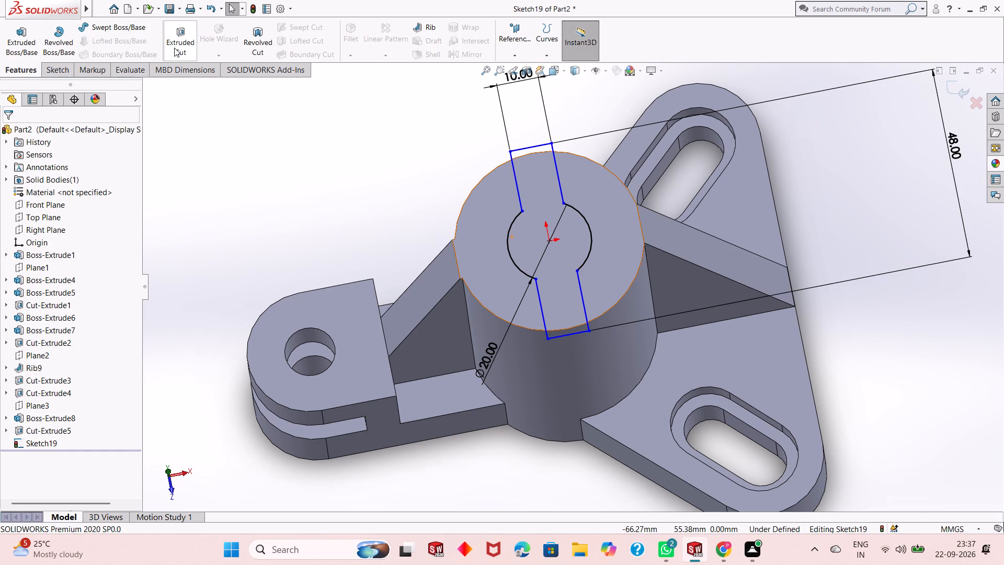
pyautogui.click(174, 48)
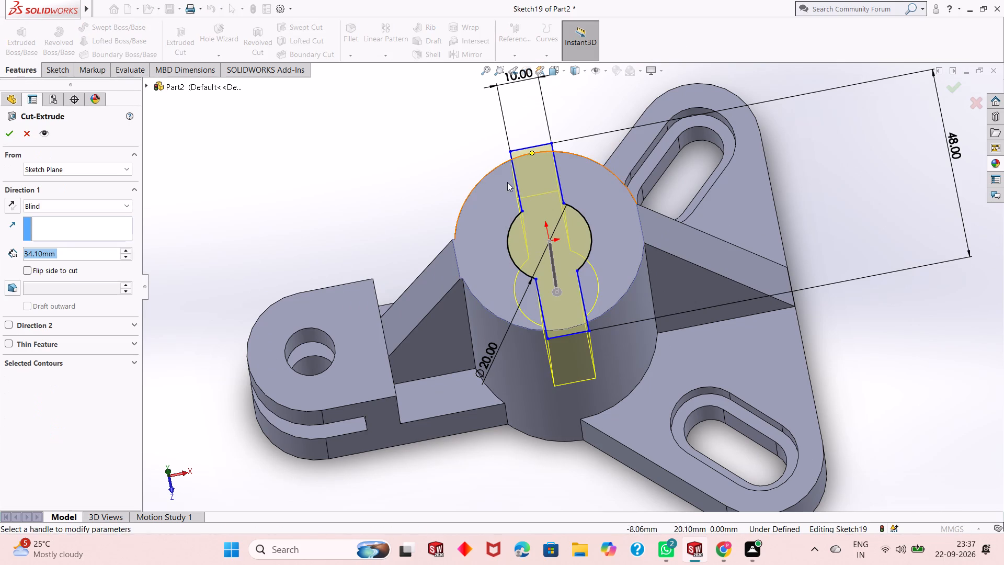
pyautogui.moveTo(522, 326); pyautogui.dragTo(510, 264, button='middle')
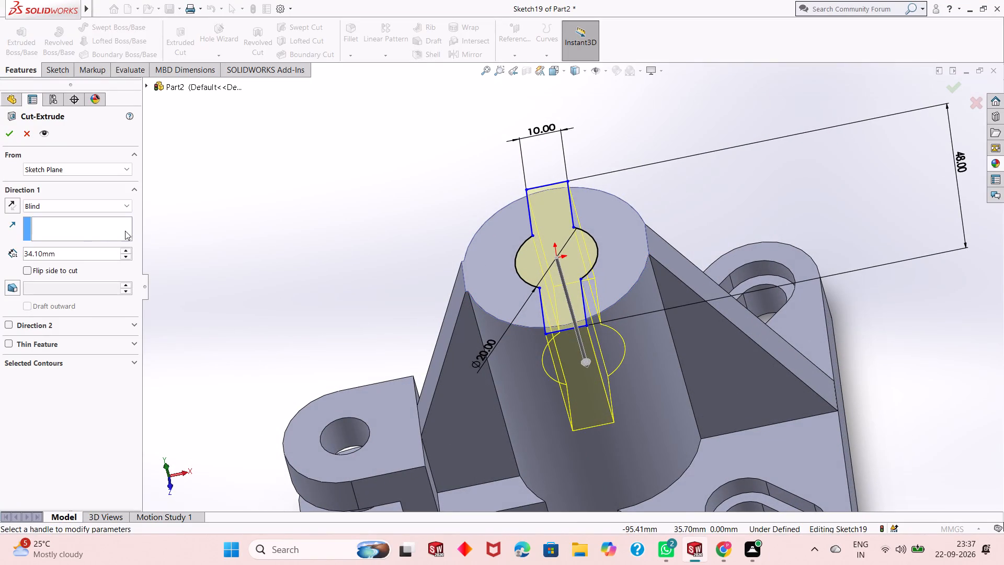
pyautogui.doubleClick(73, 251)
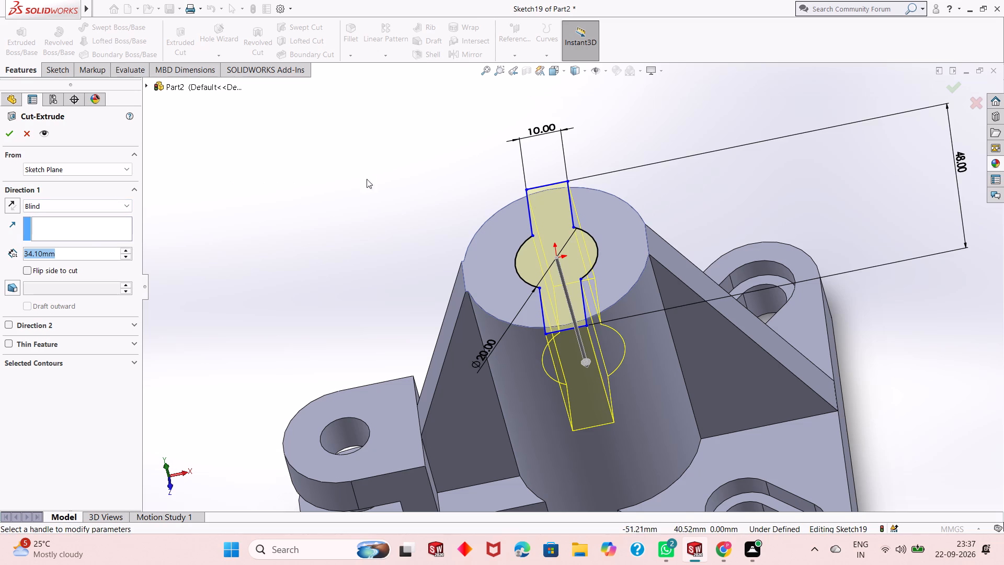
# Examine the cut preview through the cylinder, along with the surrounding ribs, arm and flange, from several angles.
pyautogui.scroll(2, 344, 252)
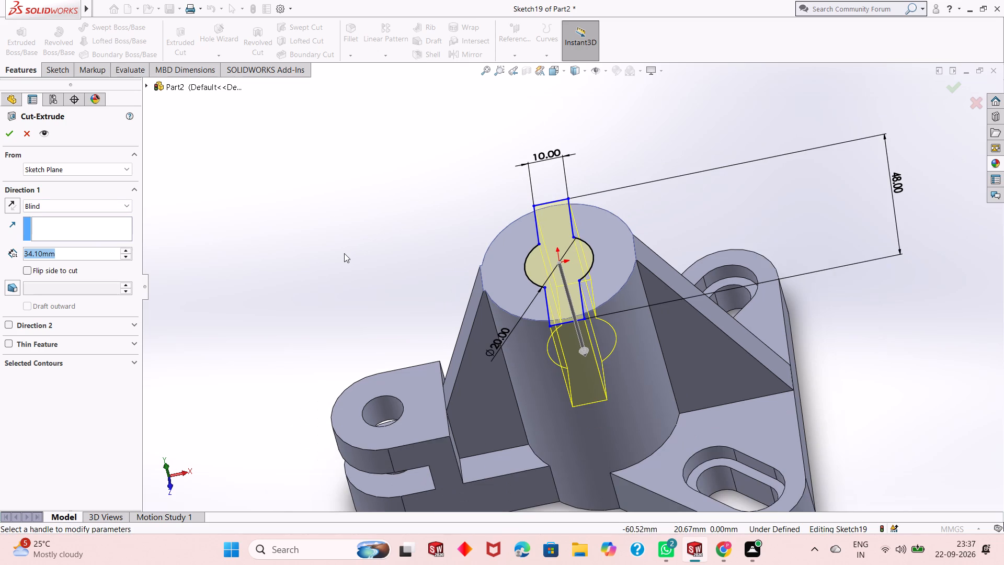
pyautogui.scroll(2, 344, 253)
pyautogui.scroll(-1, 667, 308)
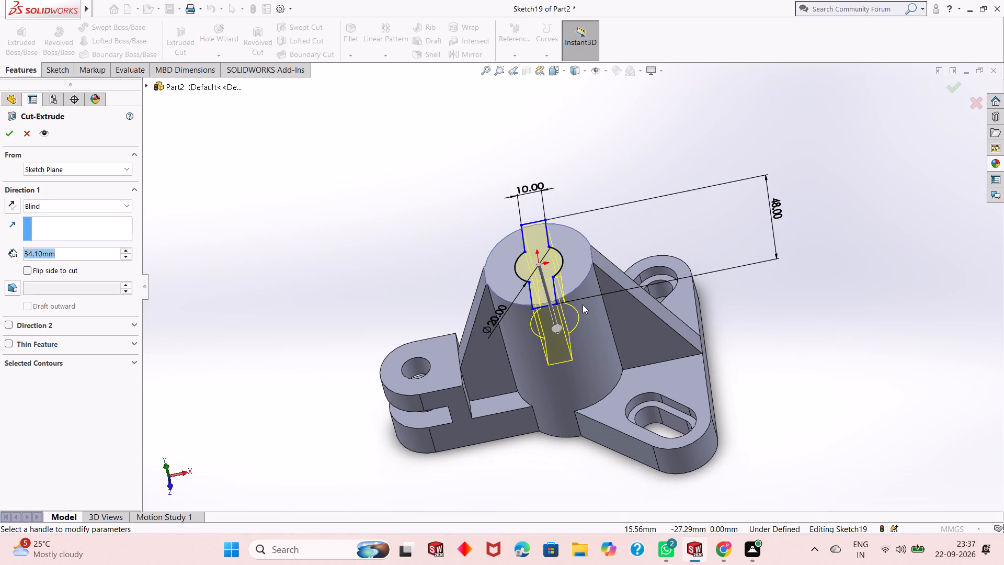
pyautogui.scroll(2, 583, 304)
pyautogui.scroll(-2, 664, 279)
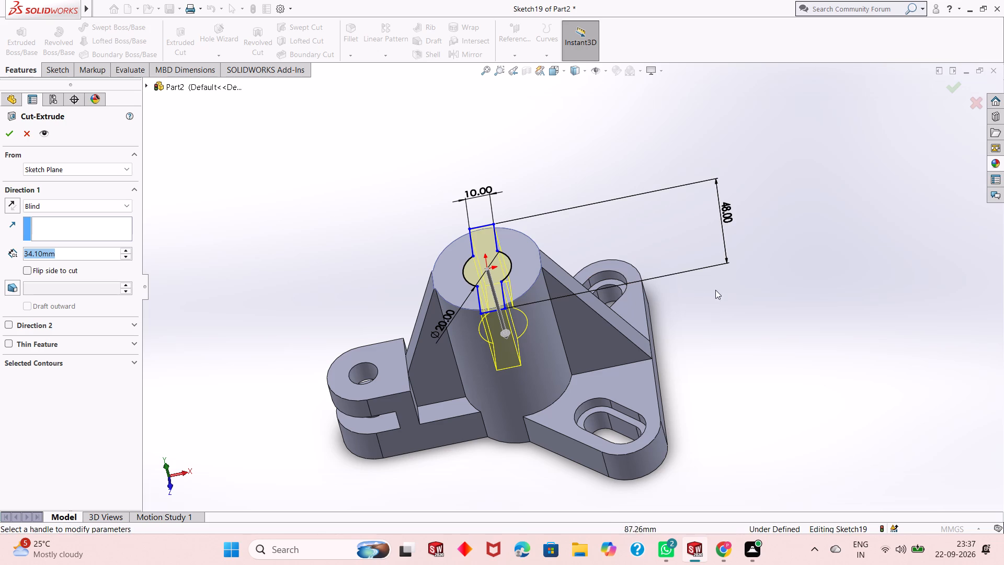
pyautogui.scroll(3, 529, 291)
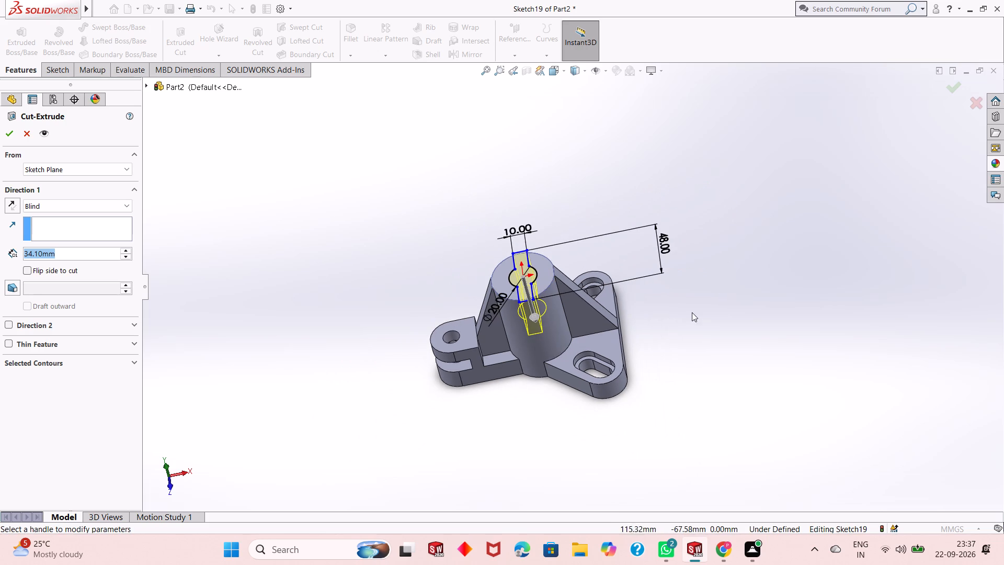
pyautogui.scroll(-2, 690, 312)
pyautogui.scroll(-2, 634, 310)
pyautogui.scroll(1, 426, 286)
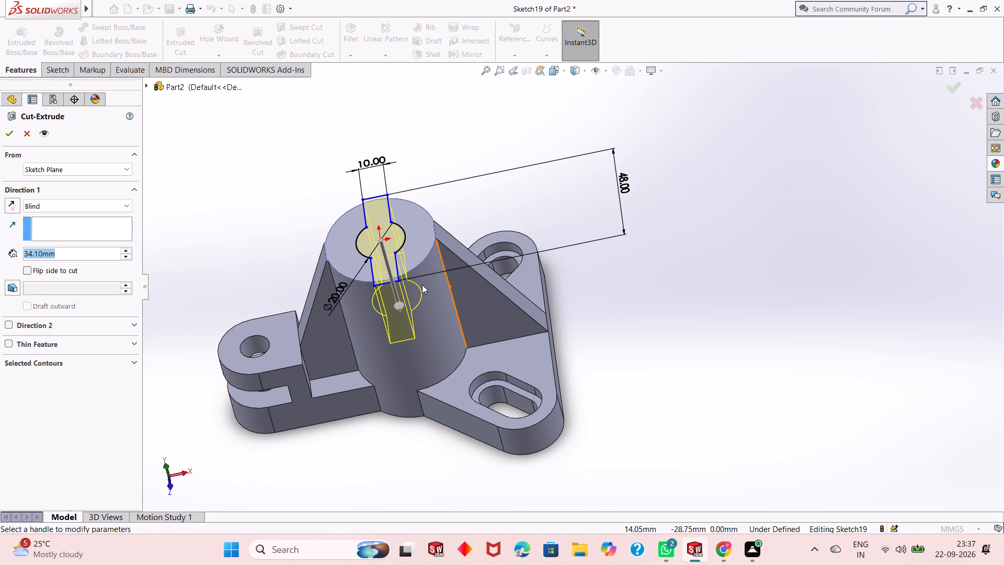
pyautogui.scroll(-1, 396, 262)
pyautogui.scroll(1, 396, 261)
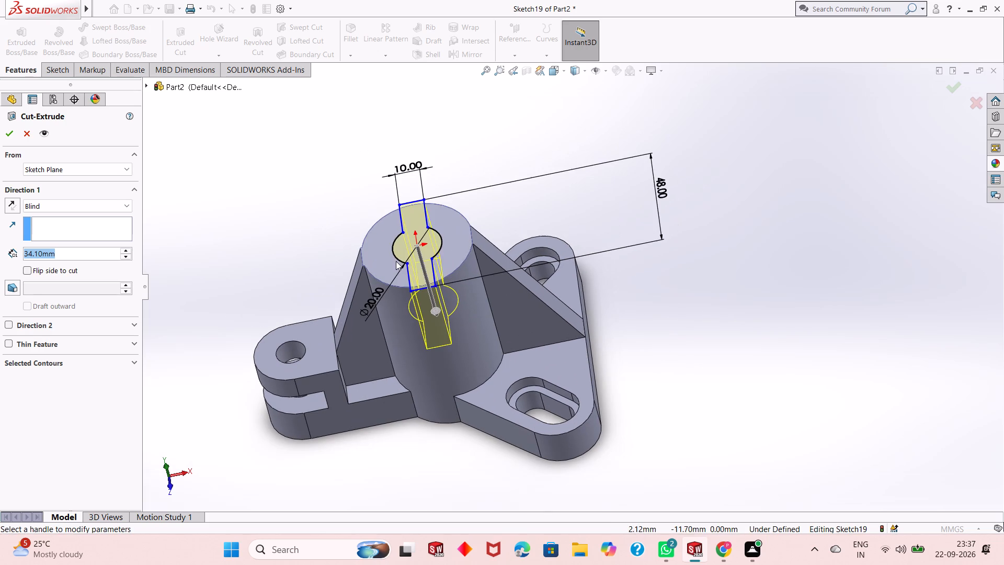
pyautogui.moveTo(589, 301); pyautogui.dragTo(620, 218, button='middle')
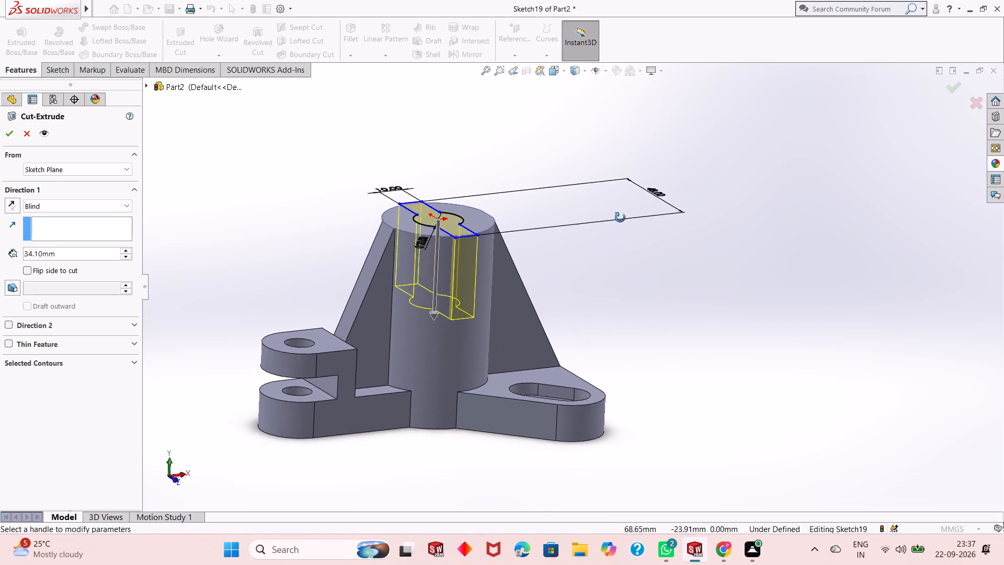
pyautogui.moveTo(620, 218); pyautogui.dragTo(502, 276, button='middle')
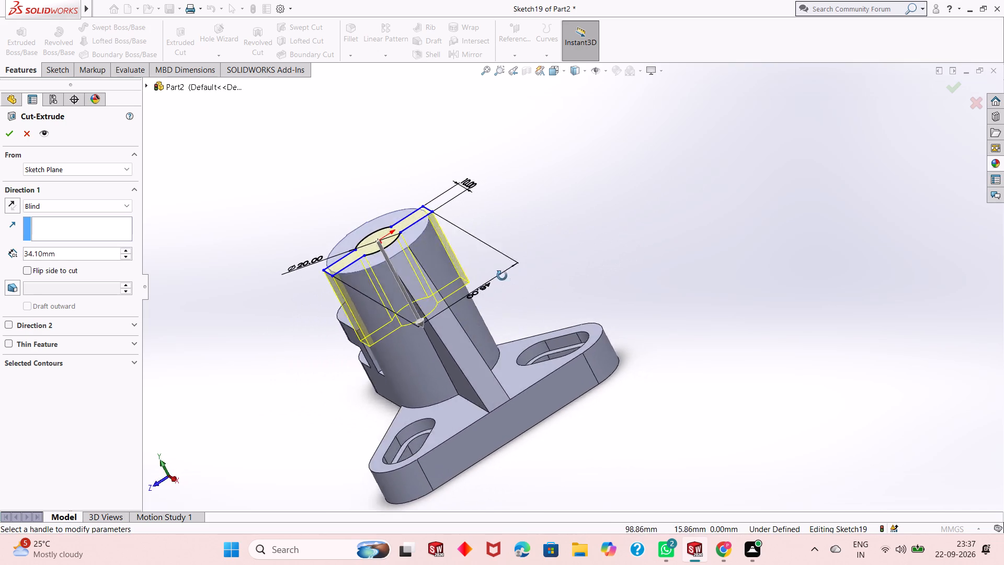
pyautogui.moveTo(502, 276); pyautogui.dragTo(557, 274, button='middle')
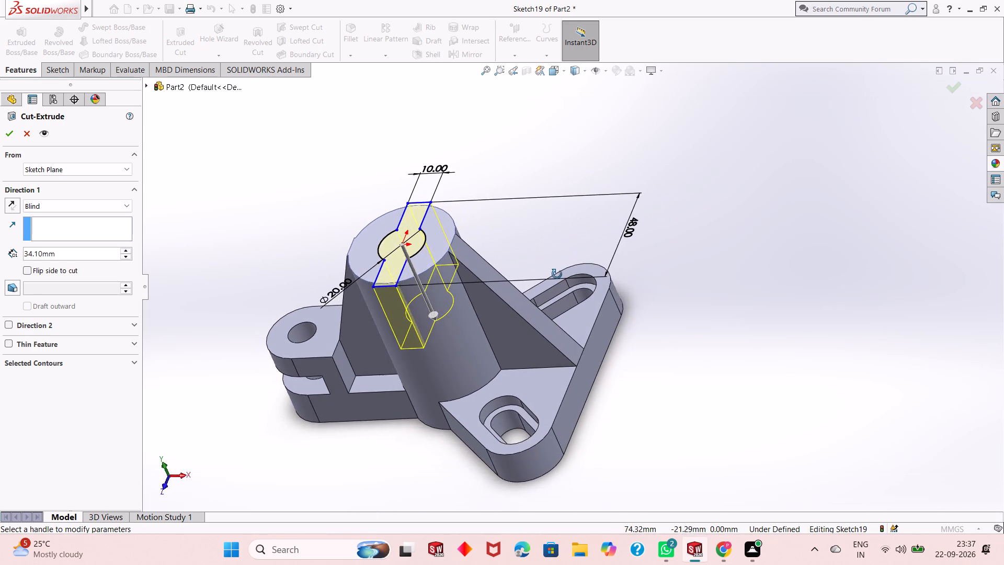
pyautogui.moveTo(557, 274); pyautogui.dragTo(555, 288, button='middle')
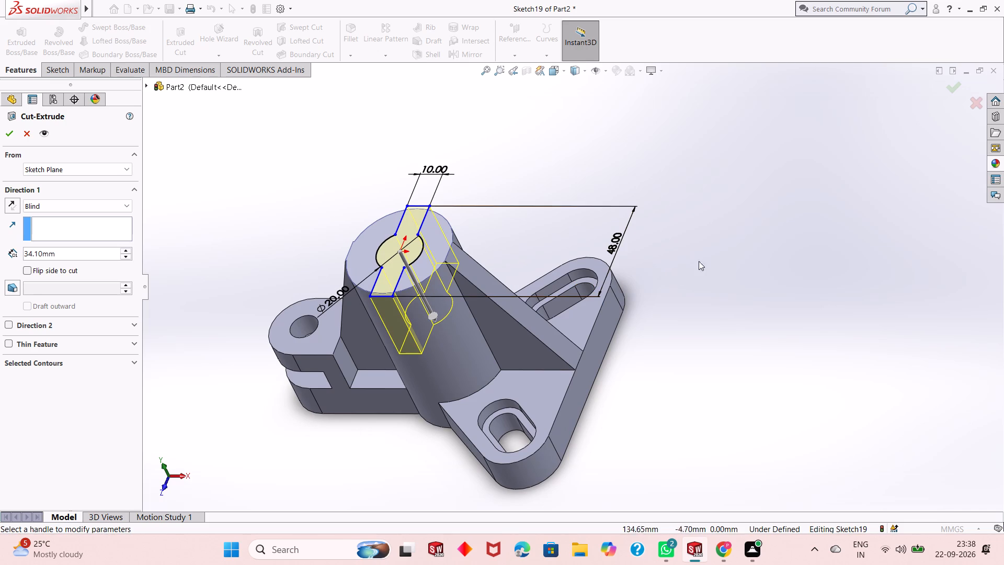
pyautogui.scroll(2, 413, 247)
pyautogui.scroll(-4, 438, 238)
pyautogui.scroll(3, 529, 303)
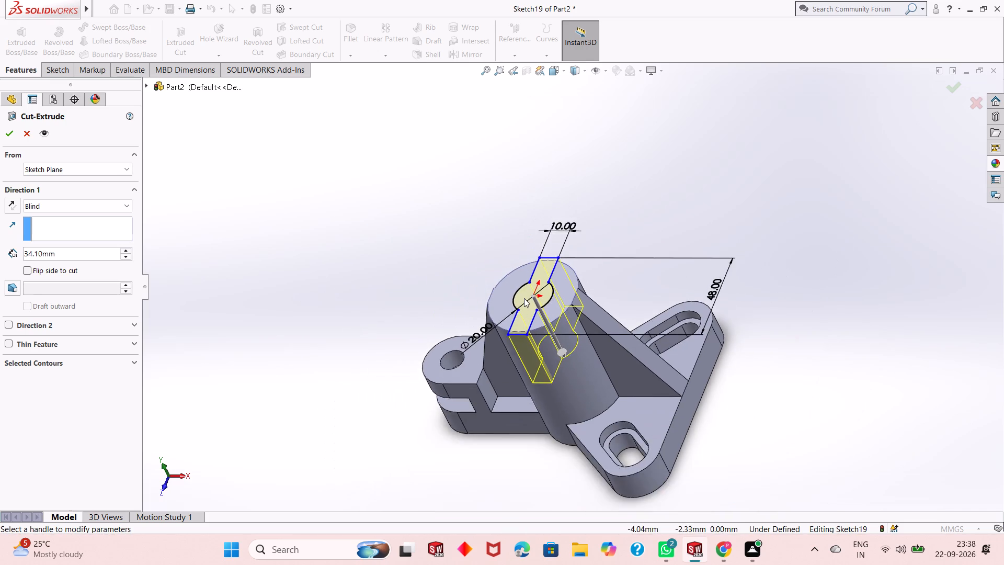
pyautogui.scroll(2, 524, 298)
pyautogui.scroll(-3, 626, 359)
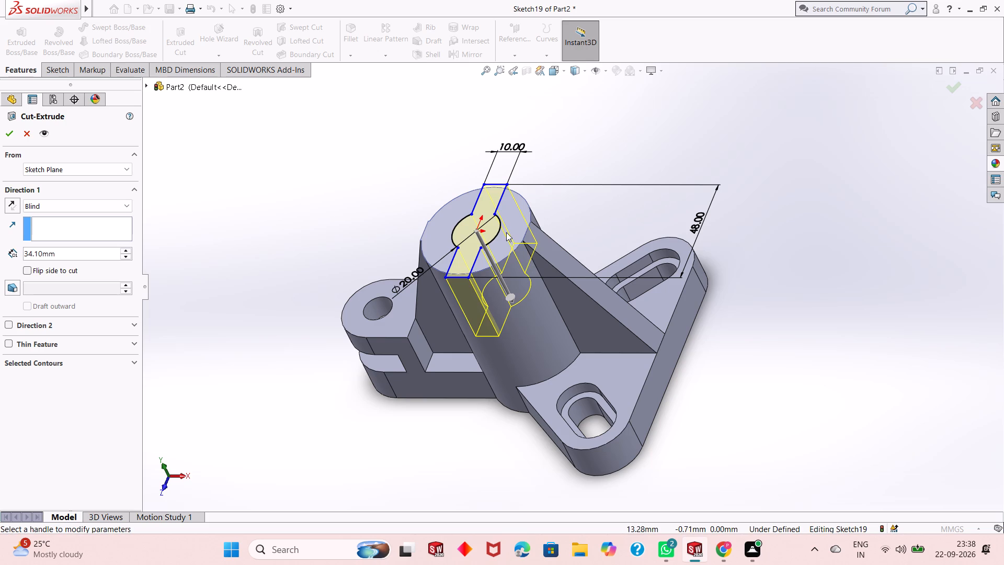
pyautogui.scroll(-2, 493, 232)
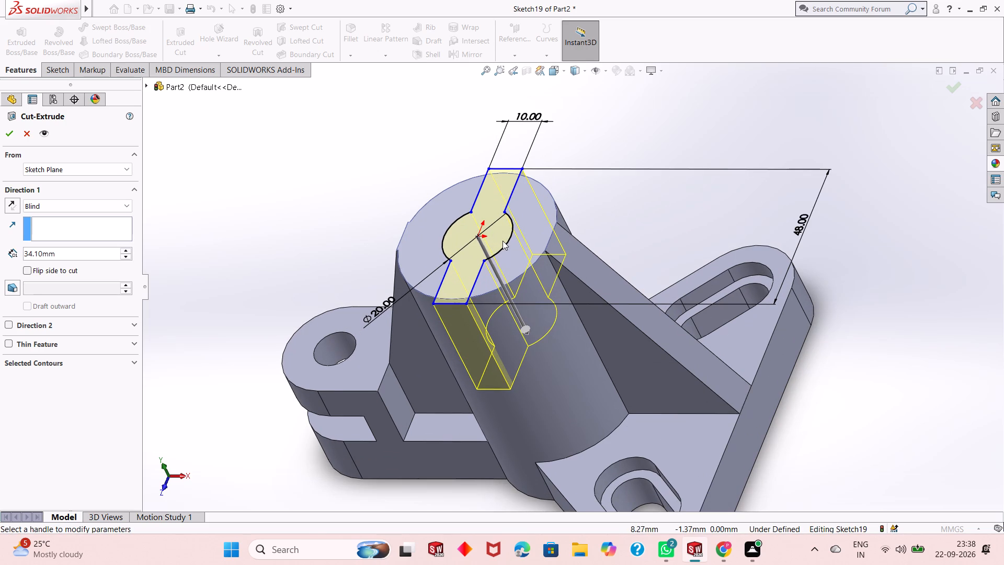
pyautogui.moveTo(503, 241); pyautogui.dragTo(612, 230, button='middle')
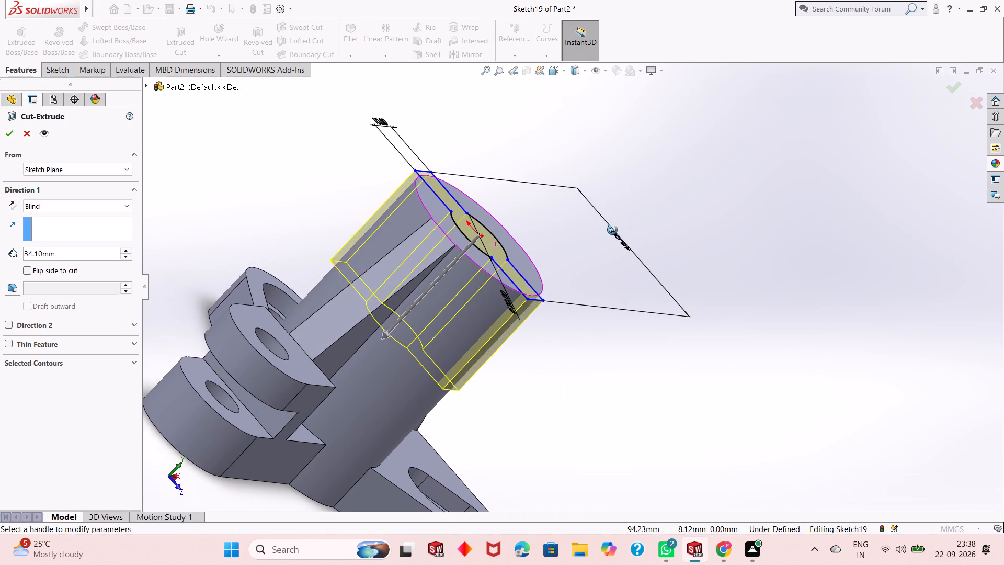
pyautogui.moveTo(612, 230); pyautogui.dragTo(557, 256, button='middle')
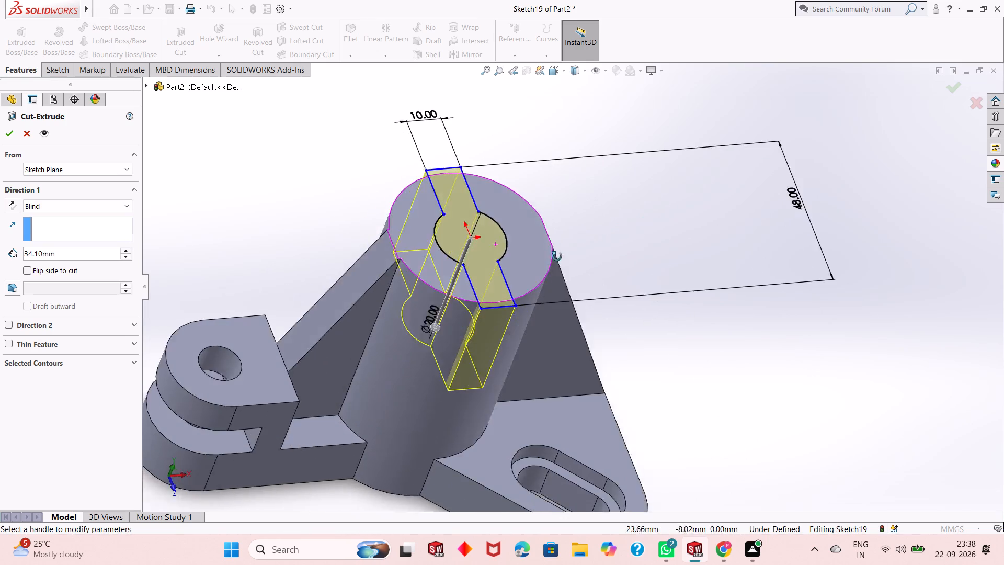
pyautogui.moveTo(557, 256); pyautogui.dragTo(529, 199, button='middle')
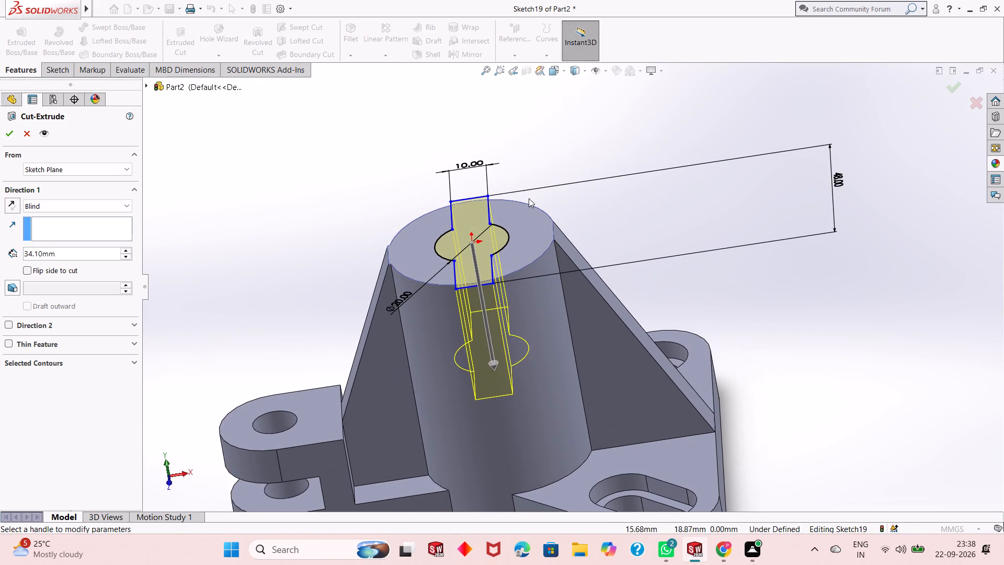
pyautogui.scroll(-2, 529, 198)
pyautogui.scroll(2, 529, 198)
pyautogui.moveTo(542, 200); pyautogui.dragTo(544, 218, button='middle')
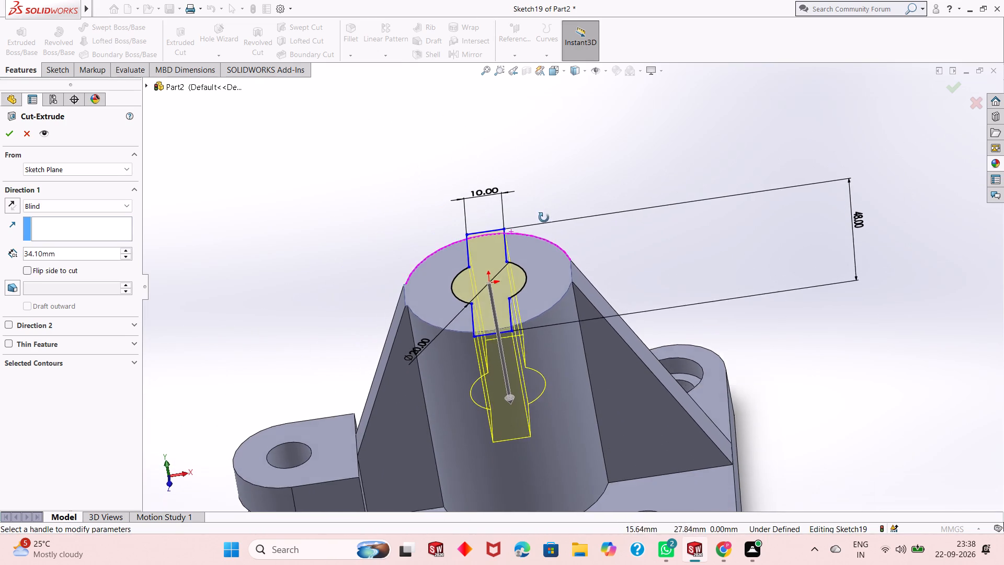
pyautogui.moveTo(544, 218); pyautogui.dragTo(550, 258, button='middle')
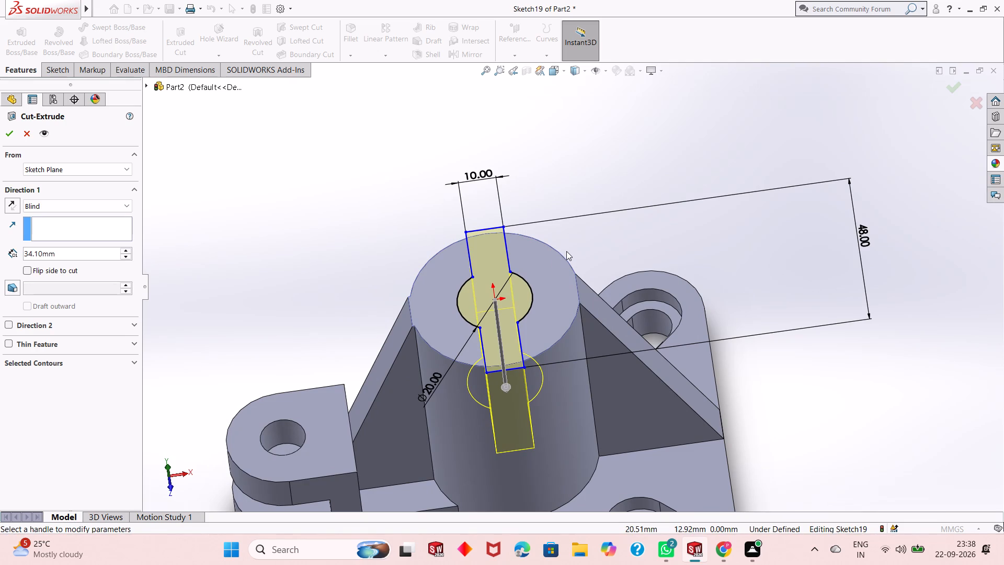
pyautogui.scroll(2, 546, 201)
pyautogui.moveTo(558, 251); pyautogui.dragTo(567, 341, button='middle')
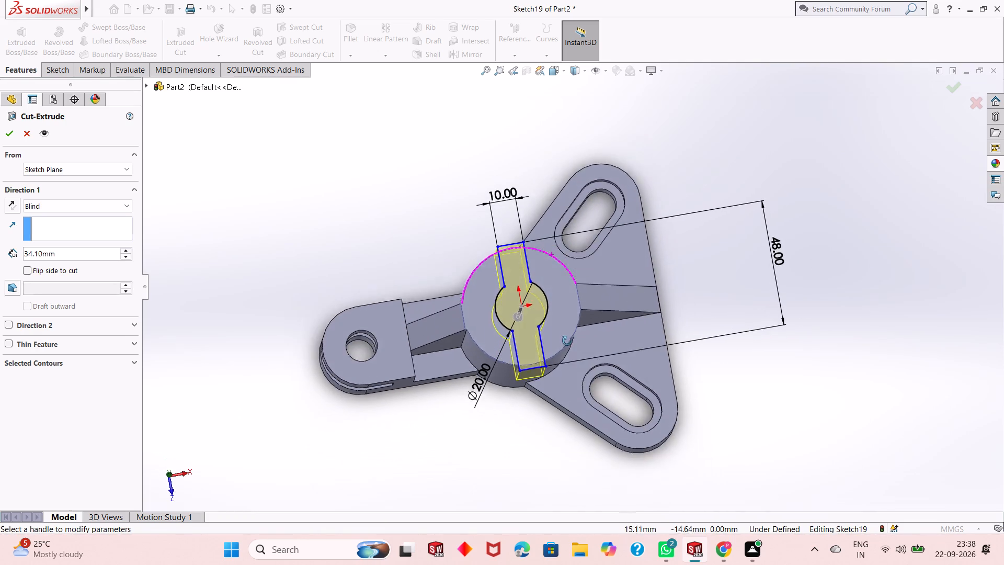
pyautogui.moveTo(567, 341); pyautogui.dragTo(567, 360, button='middle')
pyautogui.scroll(-2, 557, 333)
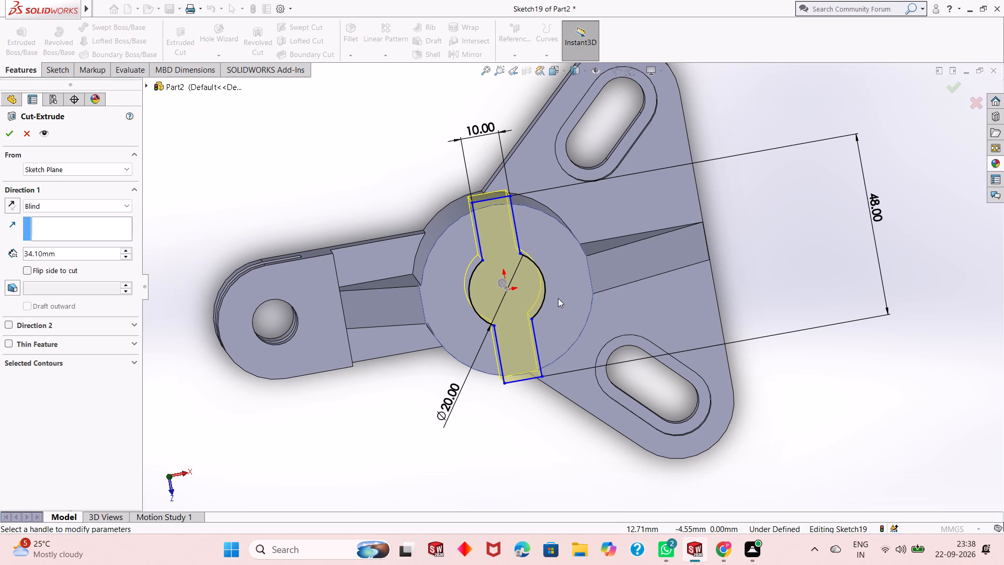
pyautogui.moveTo(558, 298); pyautogui.dragTo(554, 251, button='middle')
pyautogui.moveTo(570, 208); pyautogui.dragTo(546, 270, button='middle')
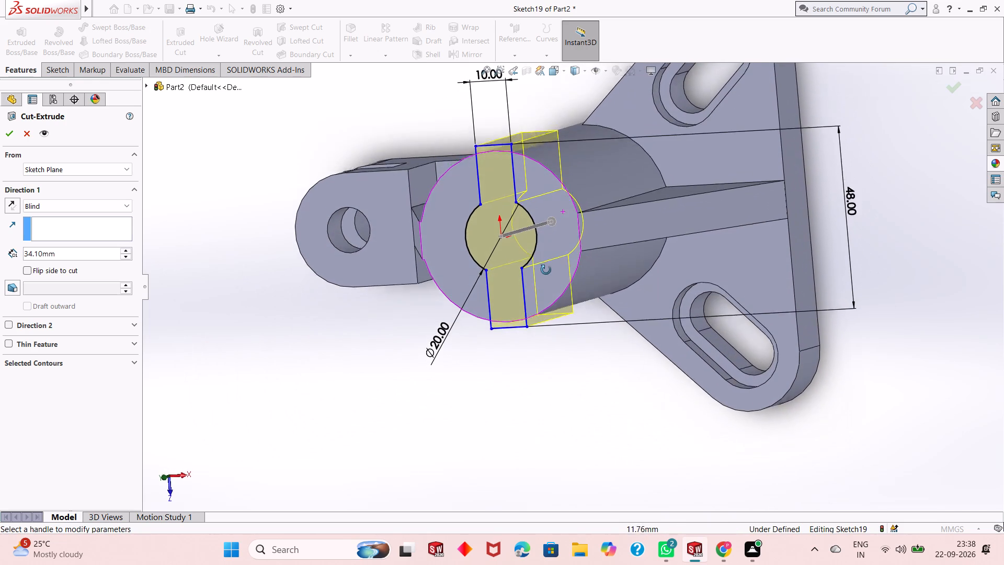
pyautogui.moveTo(546, 270); pyautogui.dragTo(546, 273, button='middle')
pyautogui.scroll(-1, 557, 171)
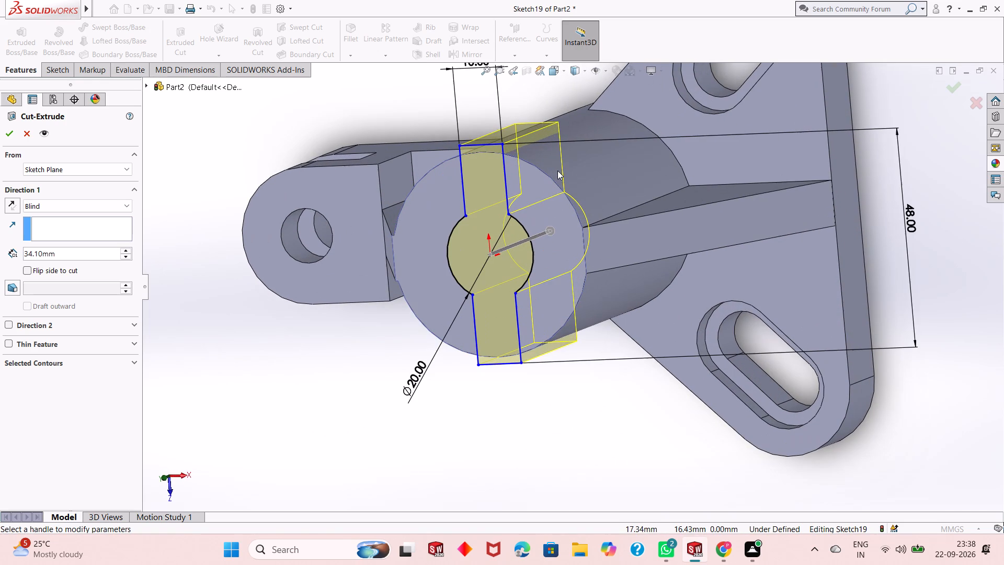
pyautogui.scroll(-2, 557, 171)
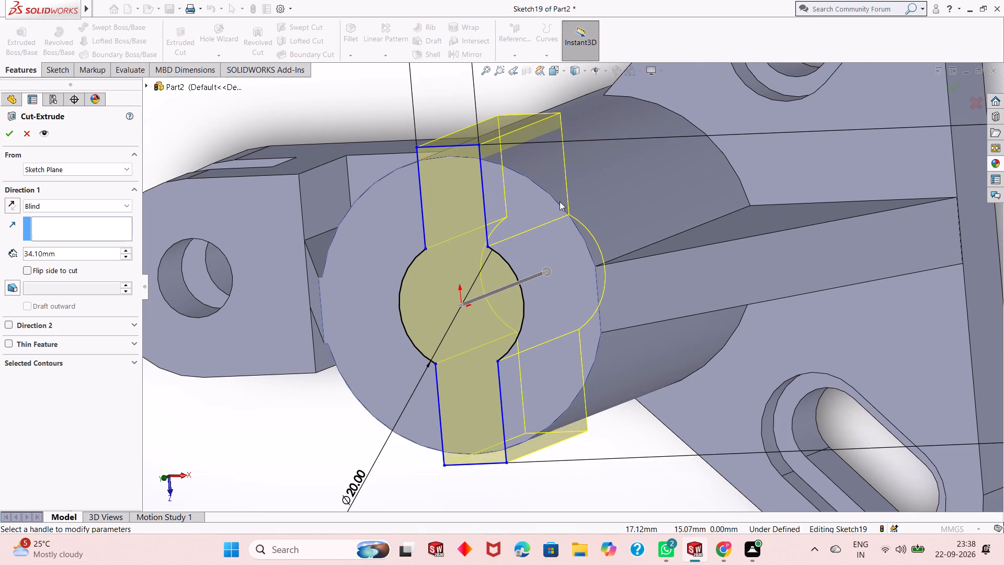
pyautogui.scroll(1, 559, 205)
pyautogui.moveTo(533, 264); pyautogui.dragTo(557, 223, button='middle')
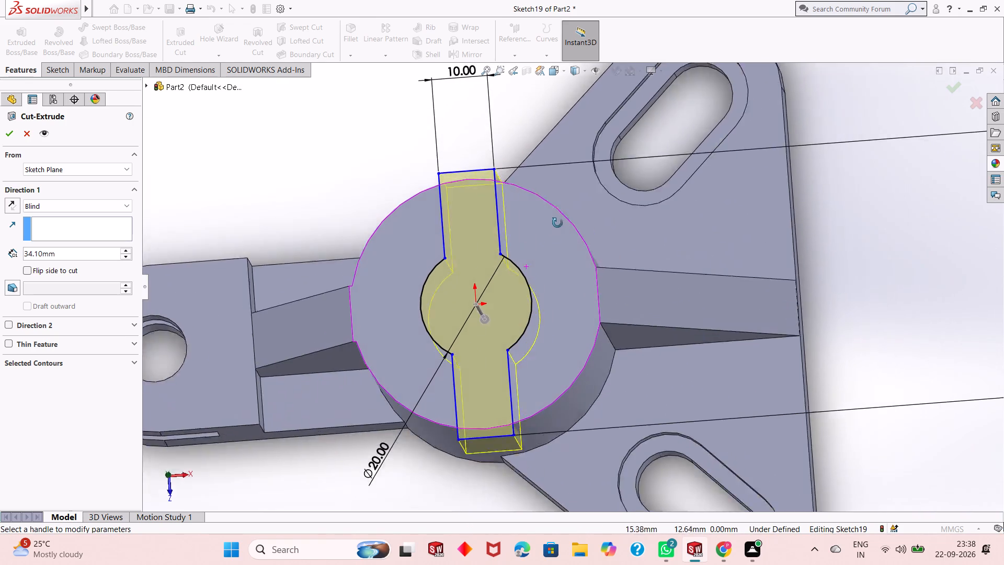
pyautogui.moveTo(557, 223); pyautogui.dragTo(562, 191, button='middle')
pyautogui.scroll(1, 529, 371)
pyautogui.moveTo(529, 371); pyautogui.dragTo(527, 298, button='middle')
pyautogui.scroll(3, 508, 433)
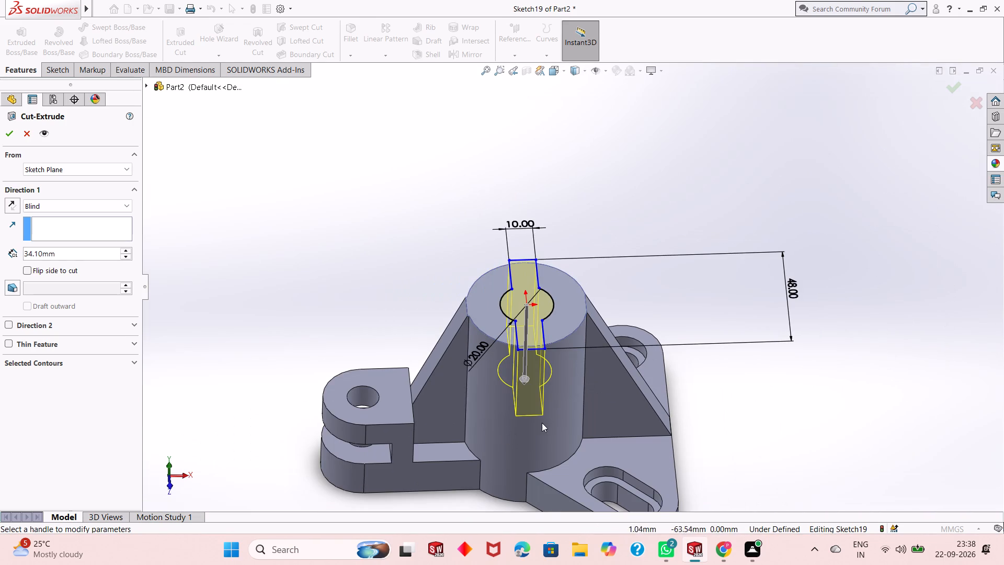
# Set the blind cut depth to 10 mm and complete the bore-and-slot cut in the cylinder's top.
pyautogui.doubleClick(82, 257)
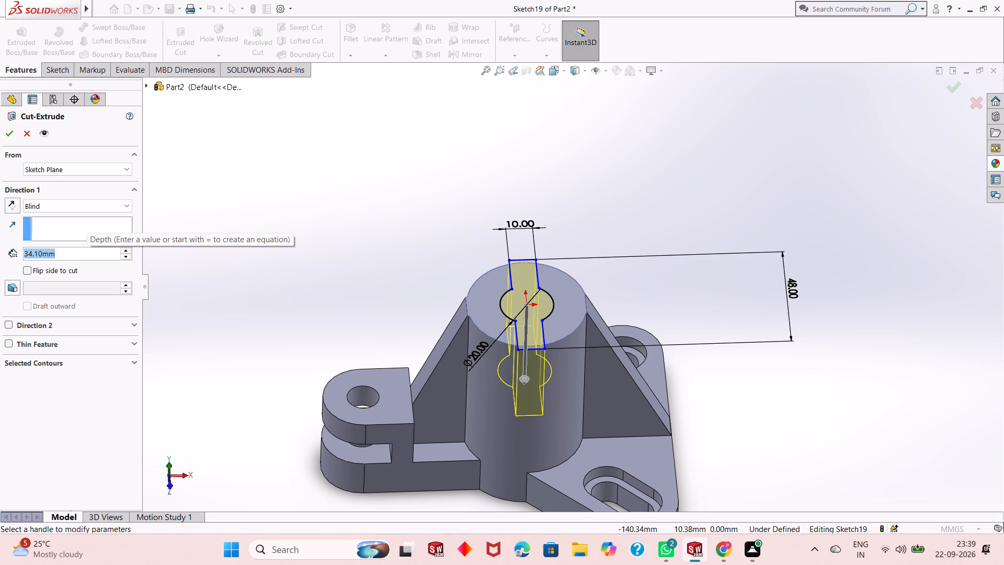
pyautogui.write('10')
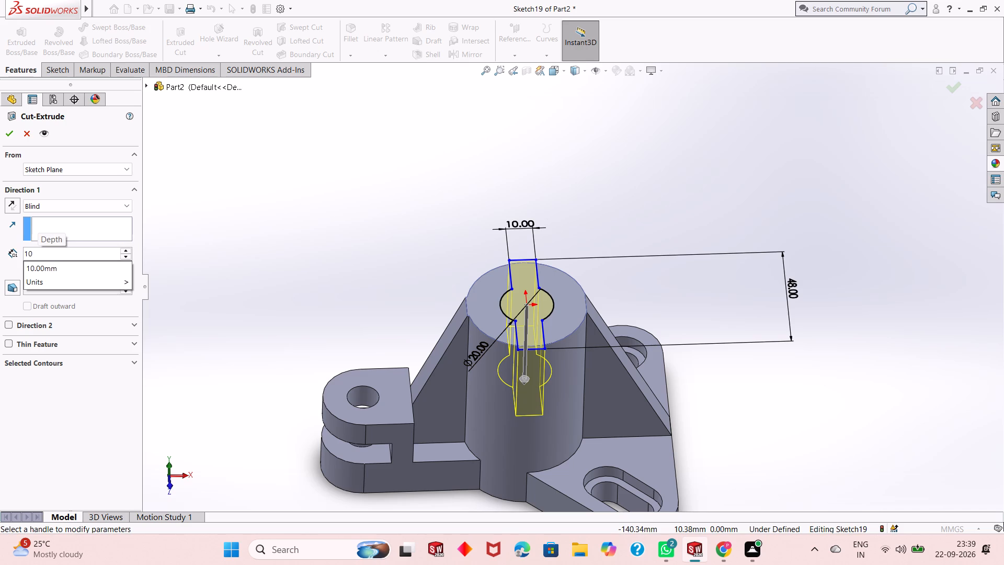
pyautogui.press('Return')
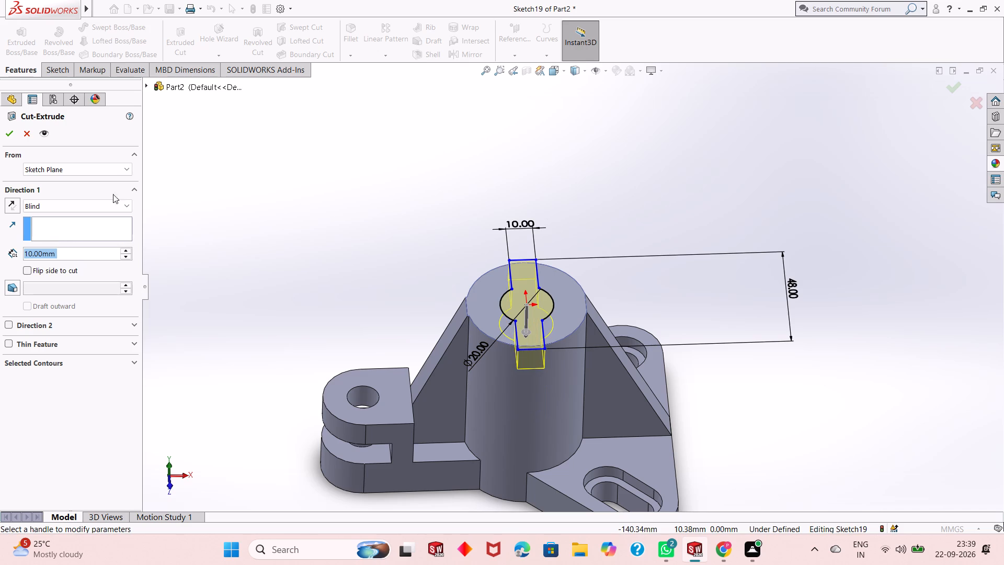
pyautogui.click(5, 136)
pyautogui.press('Escape')
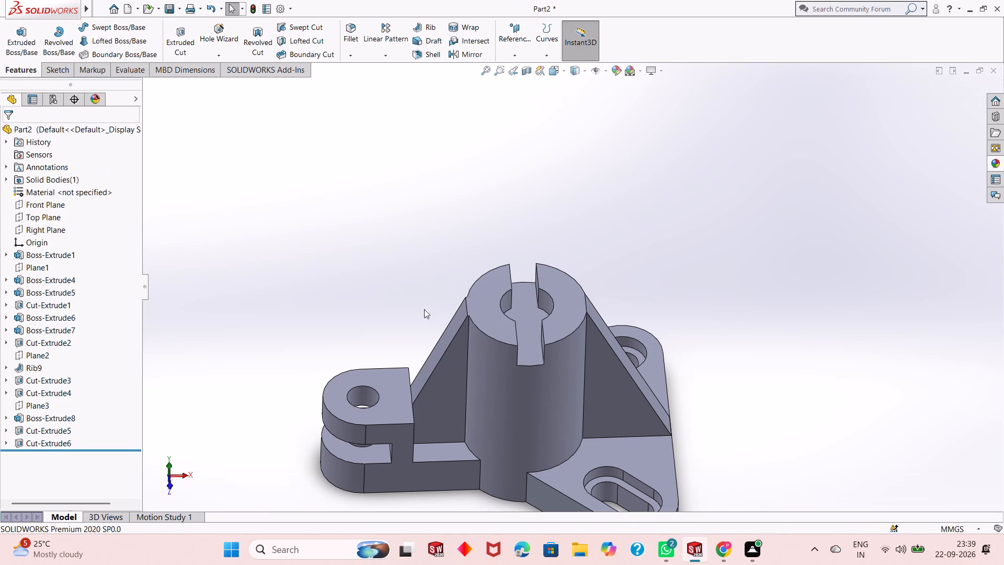
# Examine the finished bore-and-slot cut, the ribs, slotted arm and flange from above, below and the sides, including the flange's rounded end and cylinder wall.
pyautogui.moveTo(528, 377); pyautogui.dragTo(529, 298, button='middle')
pyautogui.scroll(2, 447, 285)
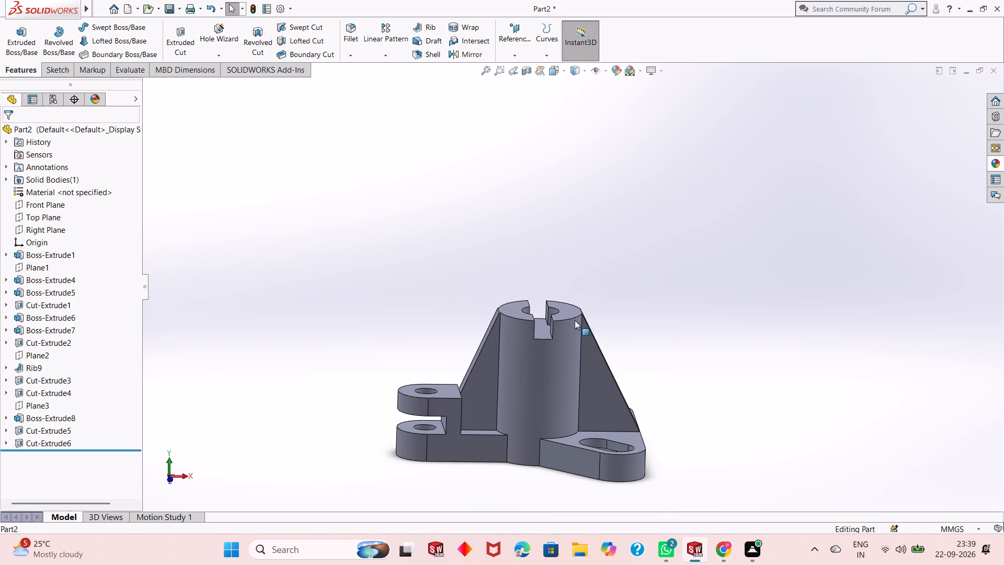
pyautogui.moveTo(572, 319); pyautogui.dragTo(527, 338, button='middle')
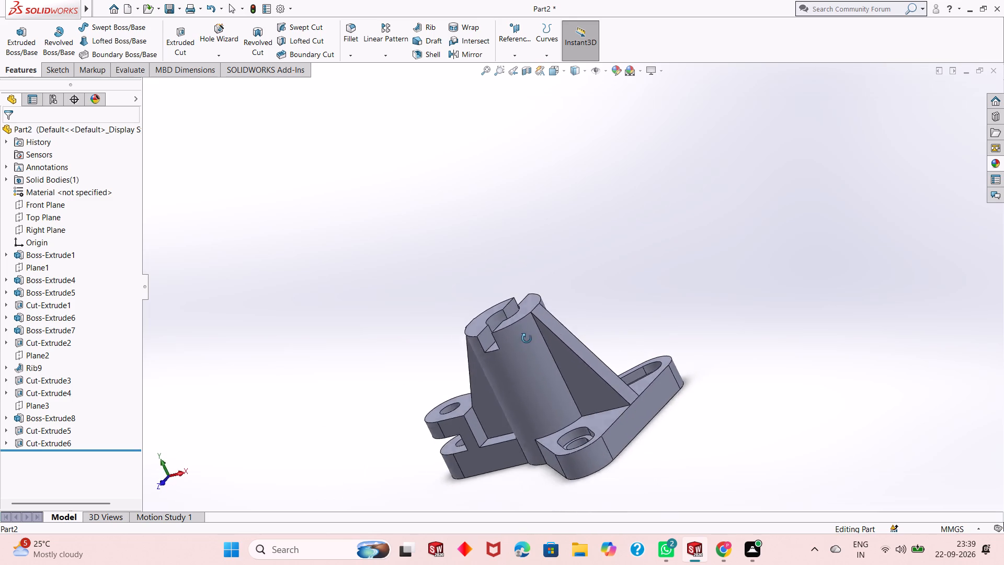
pyautogui.moveTo(527, 338); pyautogui.dragTo(638, 248, button='middle')
pyautogui.scroll(-2, 566, 363)
pyautogui.moveTo(561, 373); pyautogui.dragTo(583, 353, button='middle')
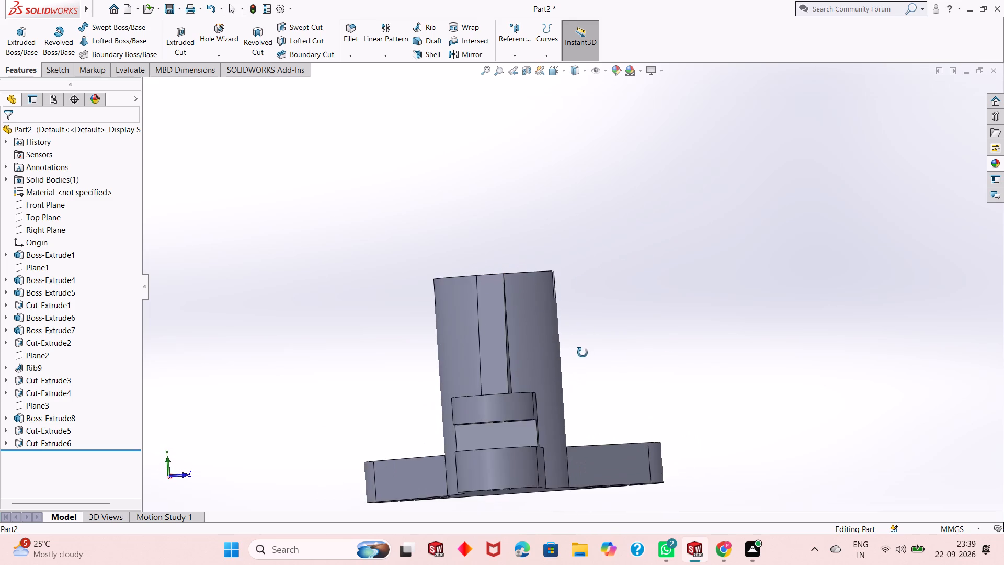
pyautogui.moveTo(583, 353); pyautogui.dragTo(487, 421, button='middle')
pyautogui.scroll(2, 487, 421)
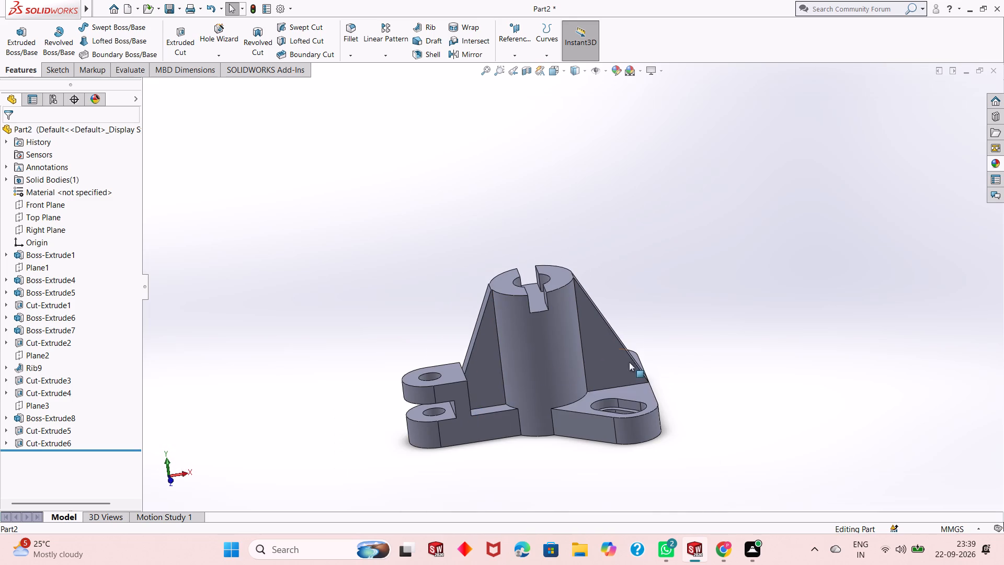
pyautogui.moveTo(570, 458); pyautogui.dragTo(566, 410, button='middle')
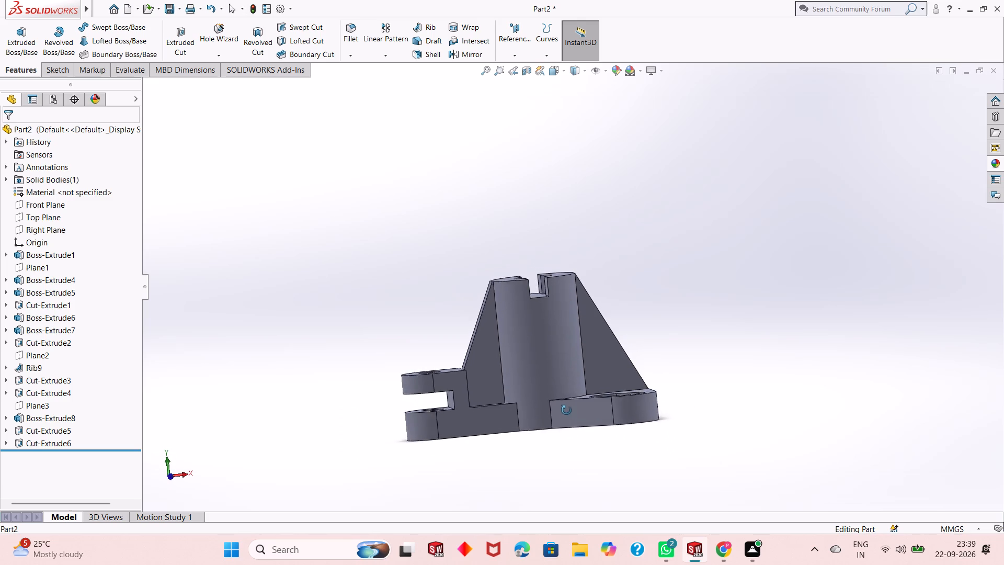
pyautogui.moveTo(566, 410); pyautogui.dragTo(551, 468, button='middle')
pyautogui.moveTo(517, 356); pyautogui.dragTo(517, 437, button='middle')
pyautogui.scroll(-2, 540, 310)
pyautogui.scroll(3, 540, 310)
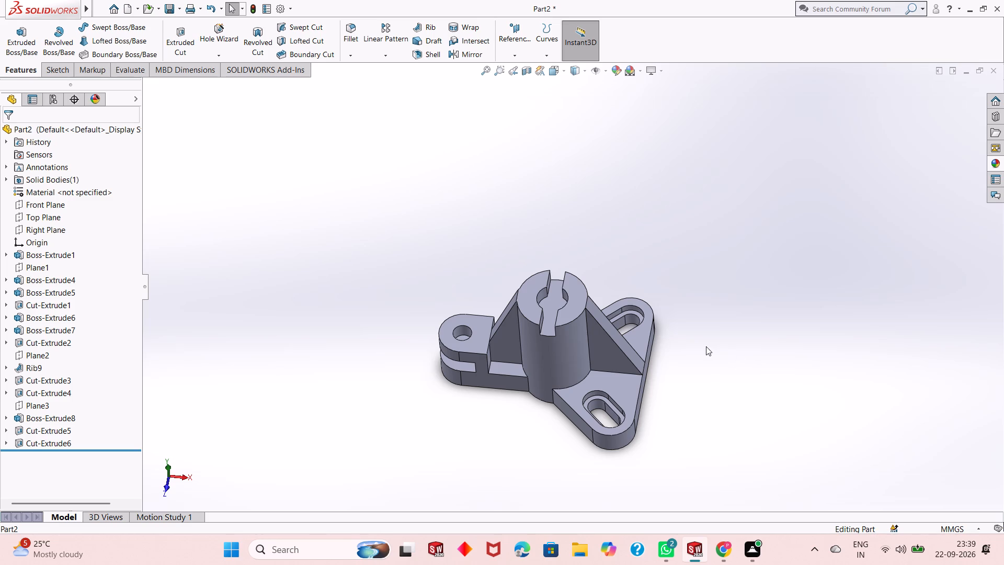
pyautogui.moveTo(538, 432); pyautogui.dragTo(537, 375, button='middle')
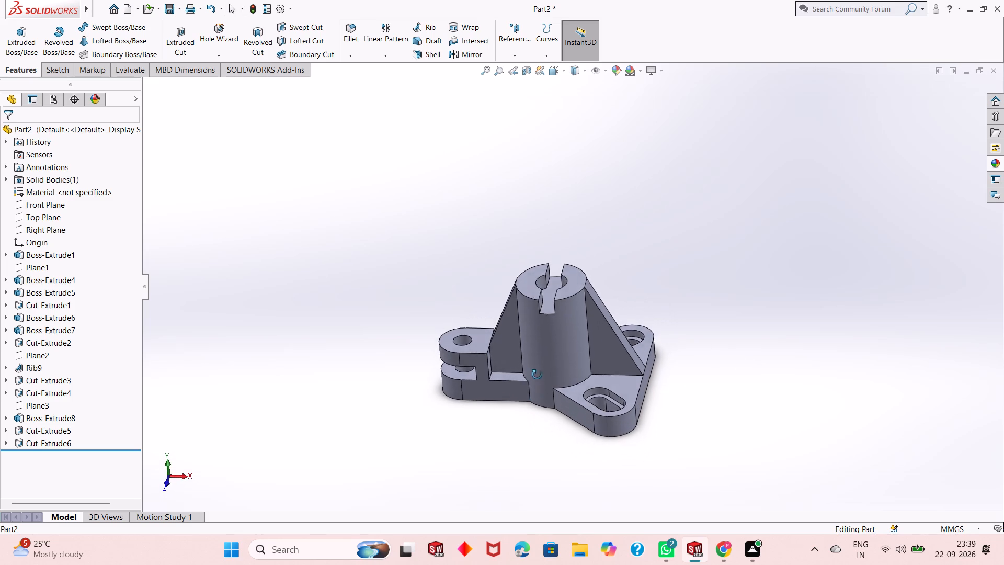
pyautogui.moveTo(537, 375); pyautogui.dragTo(539, 365, button='middle')
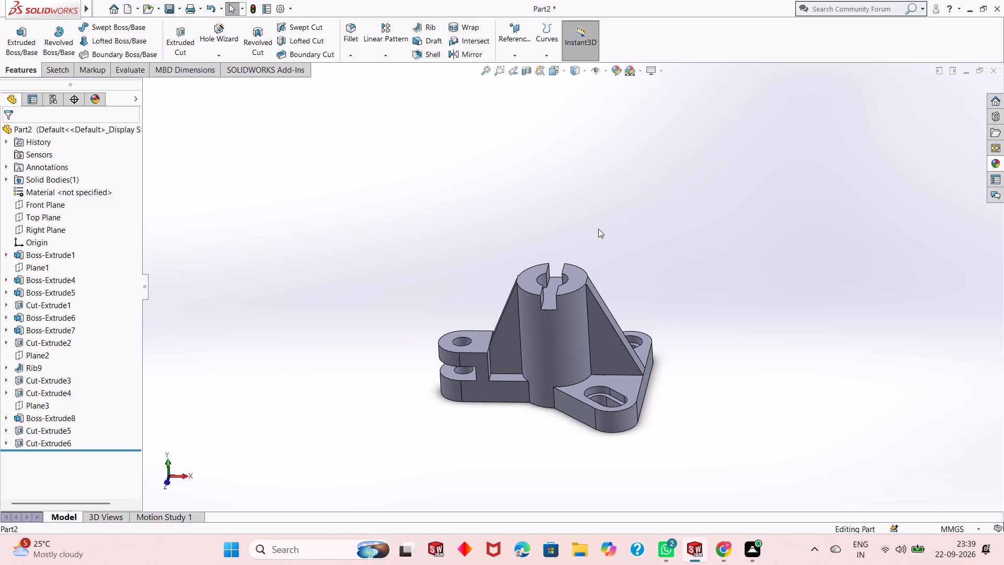
pyautogui.scroll(-1, 598, 231)
pyautogui.moveTo(559, 392); pyautogui.dragTo(563, 364, button='middle')
pyautogui.scroll(-2, 561, 308)
pyautogui.scroll(1, 561, 308)
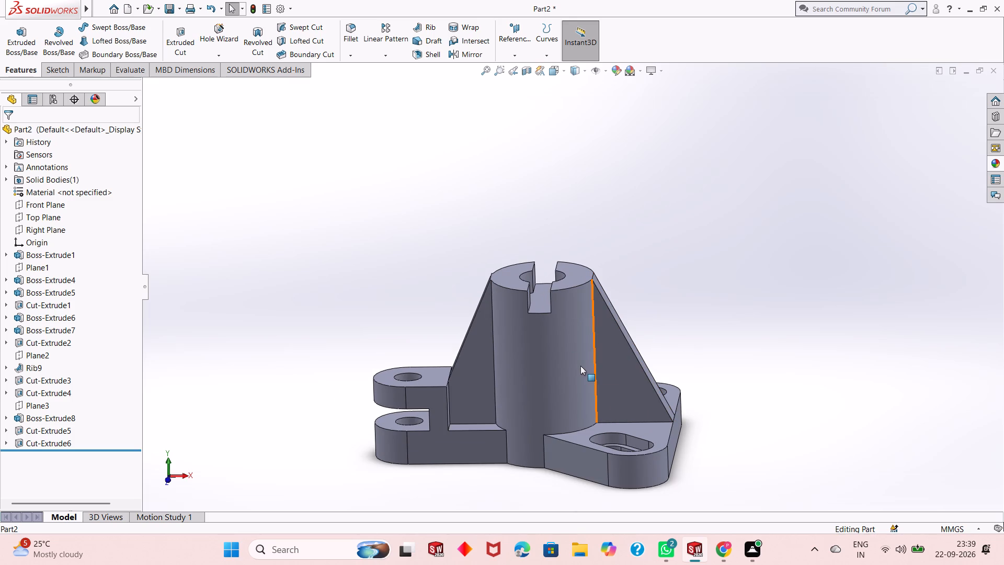
pyautogui.moveTo(663, 329); pyautogui.dragTo(670, 301, button='middle')
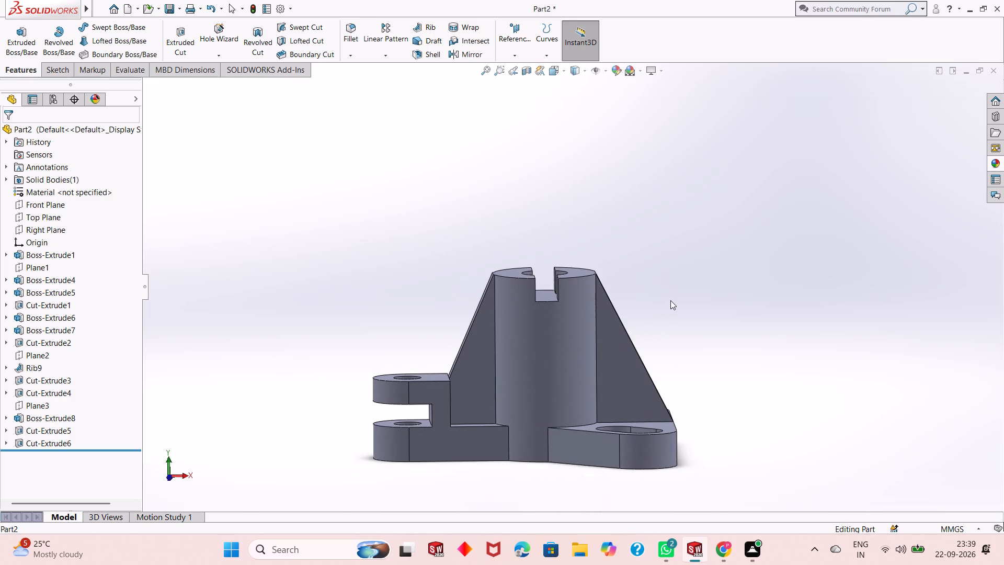
pyautogui.scroll(-1, 666, 311)
pyautogui.moveTo(496, 402); pyautogui.dragTo(502, 325, button='middle')
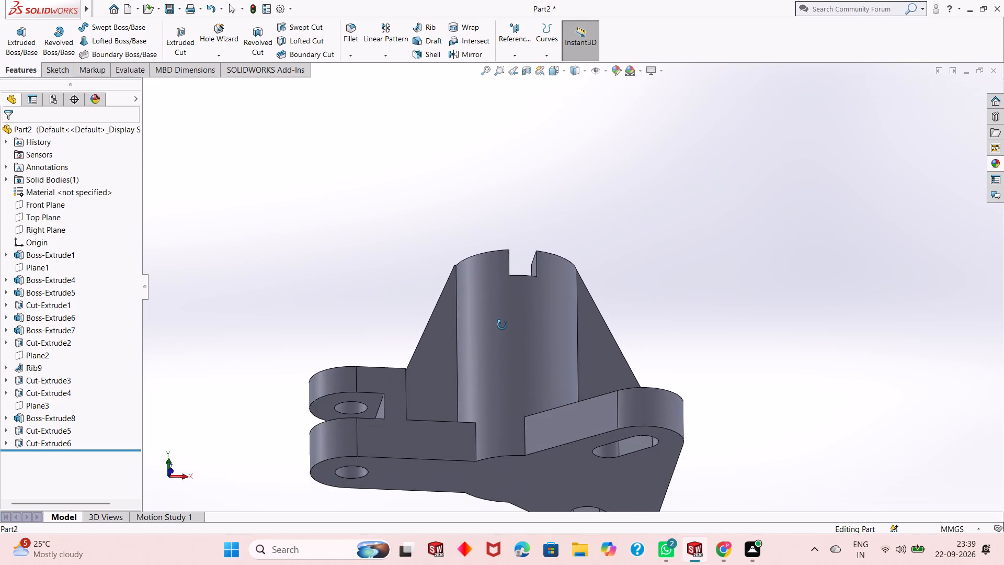
pyautogui.moveTo(502, 325); pyautogui.dragTo(355, 450, button='middle')
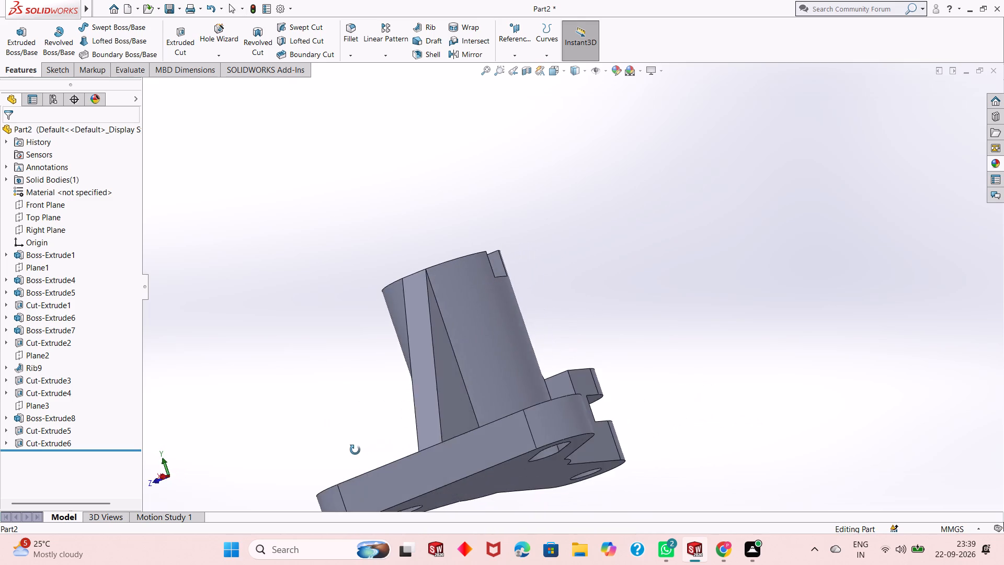
pyautogui.moveTo(355, 450); pyautogui.dragTo(494, 380, button='middle')
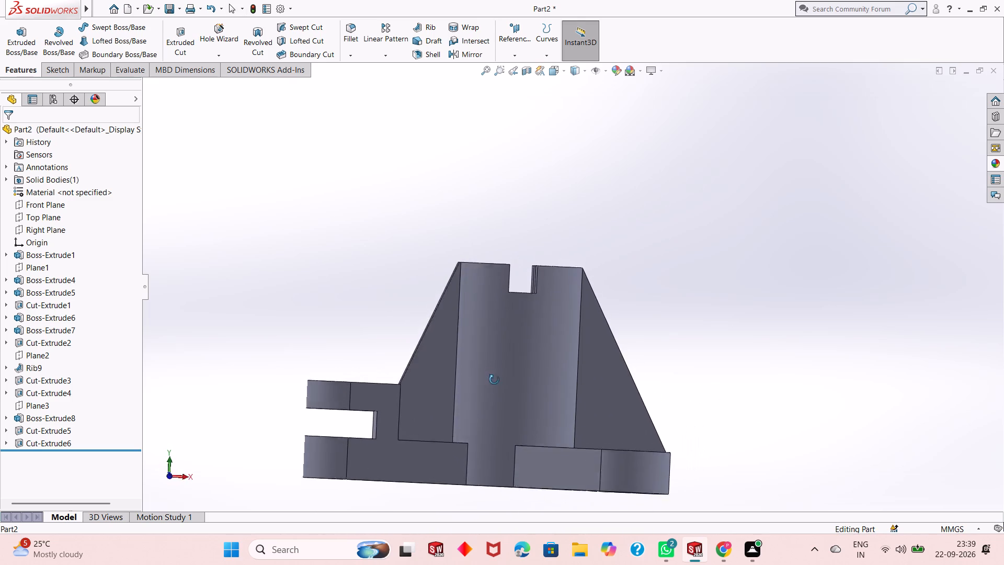
pyautogui.moveTo(494, 380); pyautogui.dragTo(495, 476, button='middle')
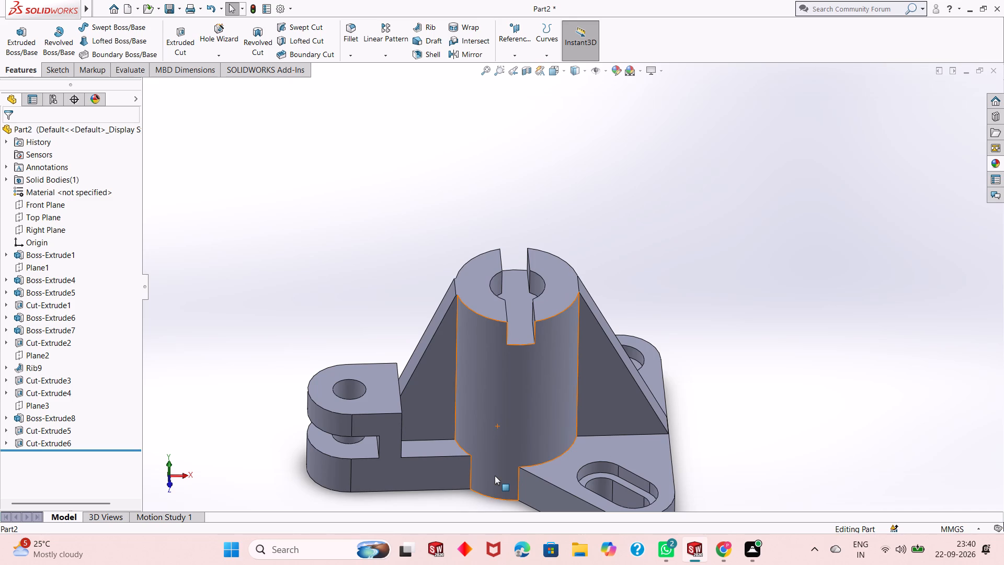
pyautogui.scroll(1, 527, 464)
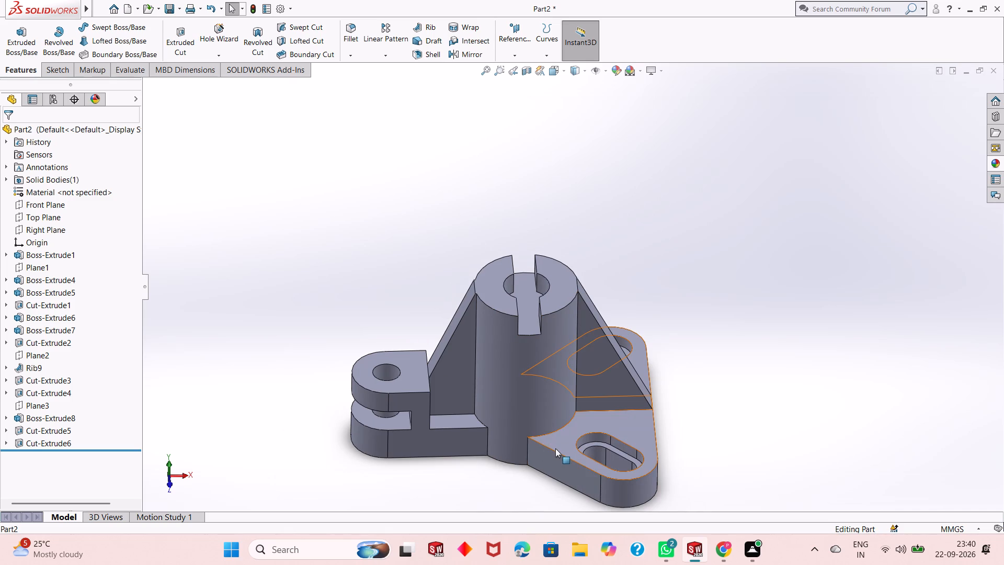
pyautogui.moveTo(555, 448); pyautogui.dragTo(551, 420, button='middle')
pyautogui.click(643, 479)
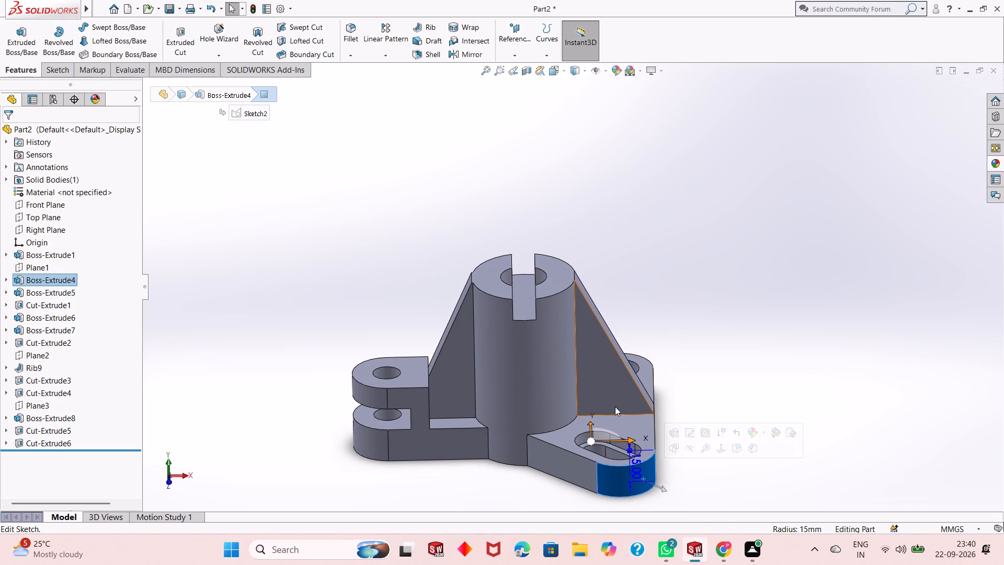
pyautogui.press('Escape')
pyautogui.press('Escape')
pyautogui.click(549, 377)
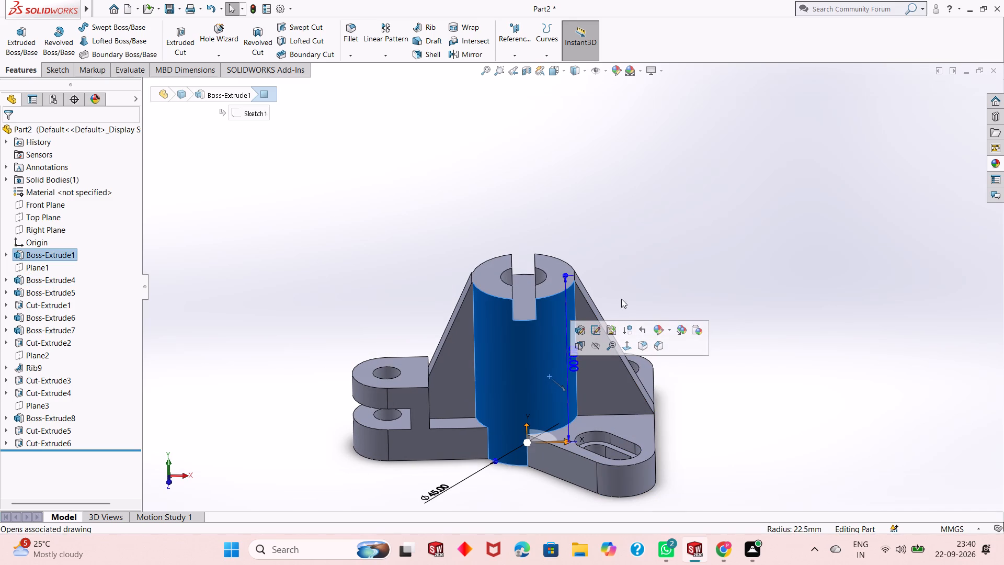
pyautogui.press('Escape')
pyautogui.press('Escape')
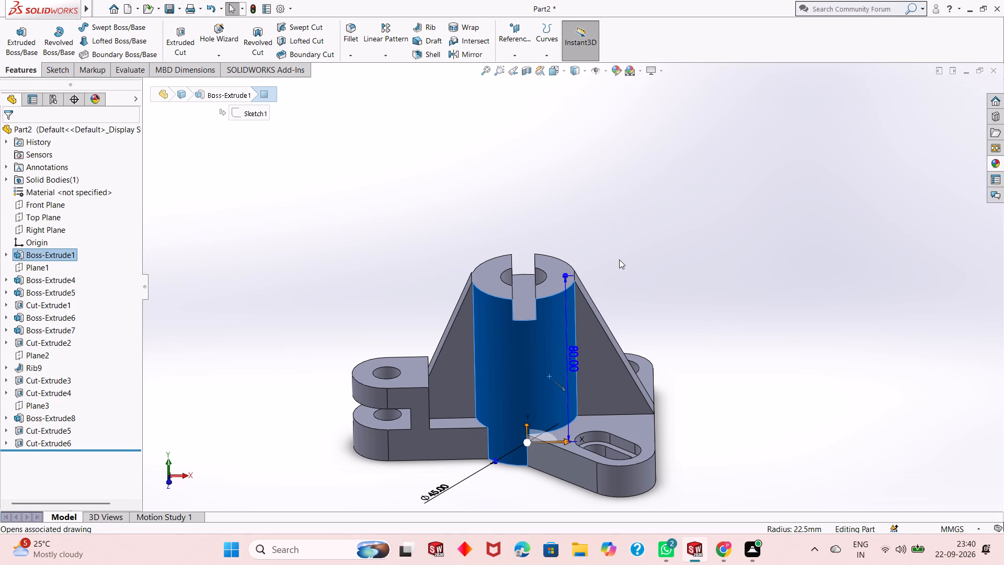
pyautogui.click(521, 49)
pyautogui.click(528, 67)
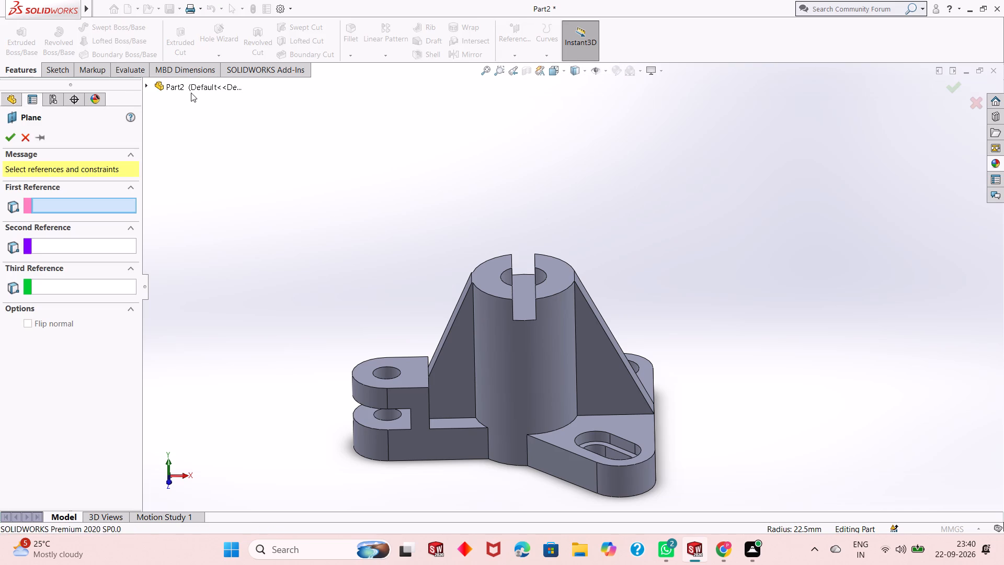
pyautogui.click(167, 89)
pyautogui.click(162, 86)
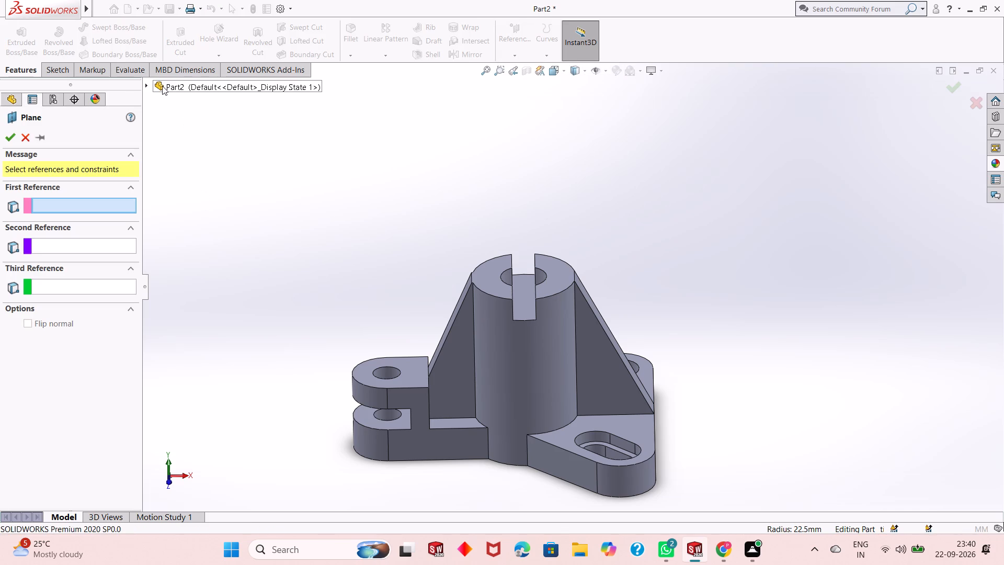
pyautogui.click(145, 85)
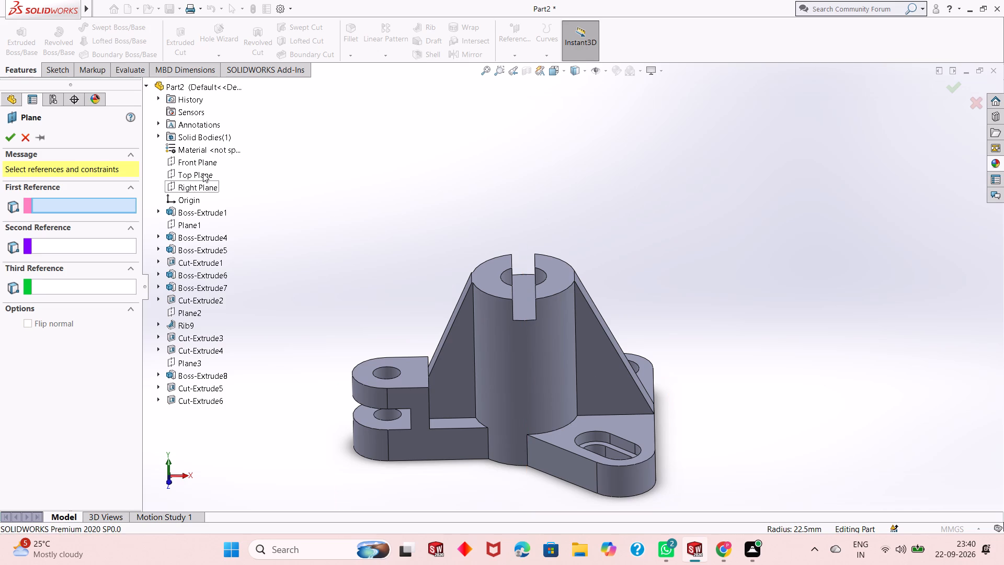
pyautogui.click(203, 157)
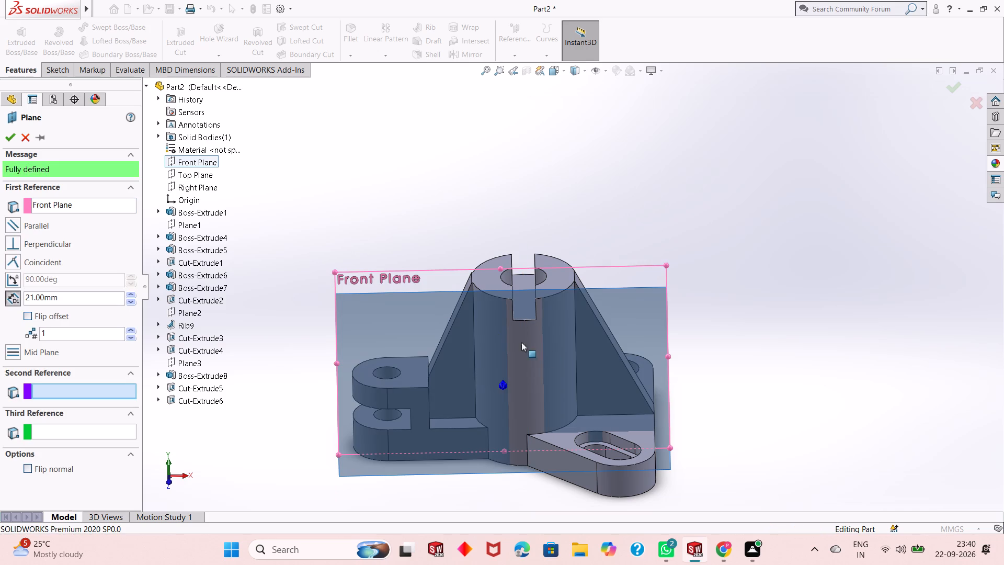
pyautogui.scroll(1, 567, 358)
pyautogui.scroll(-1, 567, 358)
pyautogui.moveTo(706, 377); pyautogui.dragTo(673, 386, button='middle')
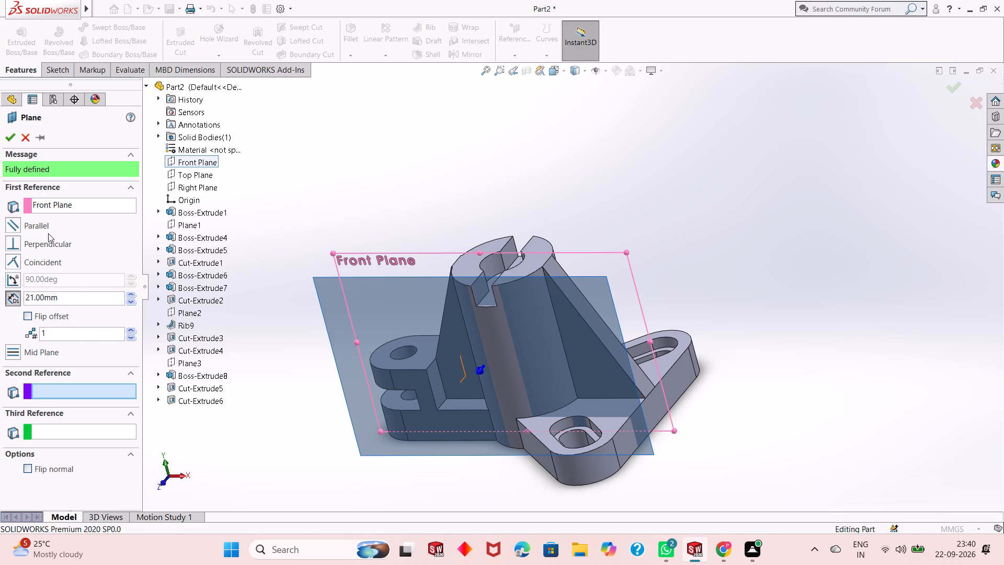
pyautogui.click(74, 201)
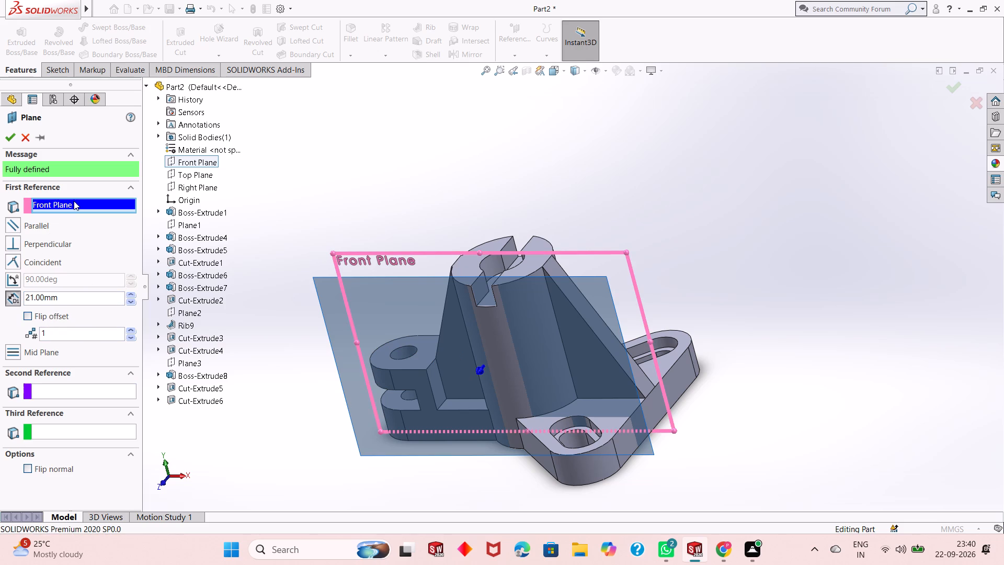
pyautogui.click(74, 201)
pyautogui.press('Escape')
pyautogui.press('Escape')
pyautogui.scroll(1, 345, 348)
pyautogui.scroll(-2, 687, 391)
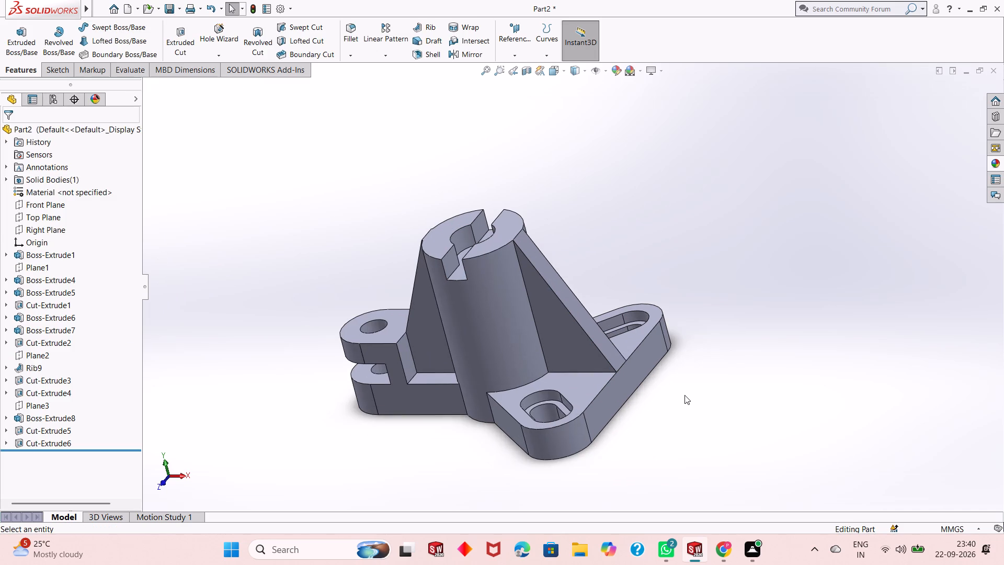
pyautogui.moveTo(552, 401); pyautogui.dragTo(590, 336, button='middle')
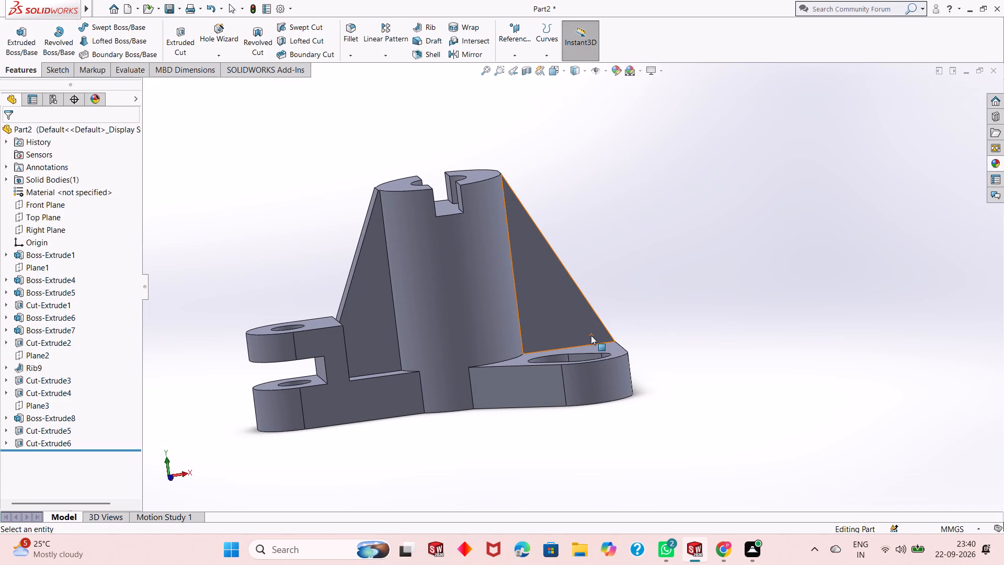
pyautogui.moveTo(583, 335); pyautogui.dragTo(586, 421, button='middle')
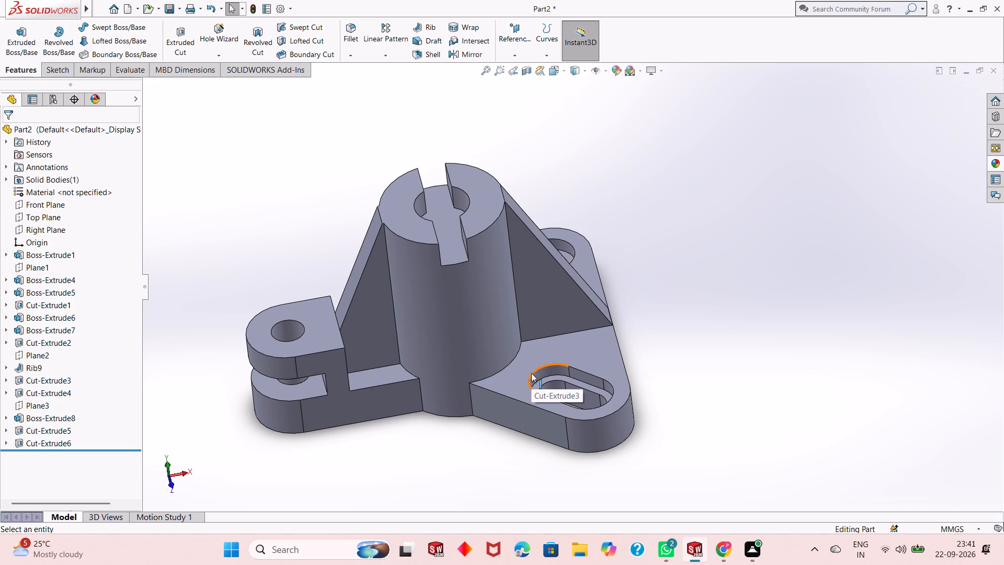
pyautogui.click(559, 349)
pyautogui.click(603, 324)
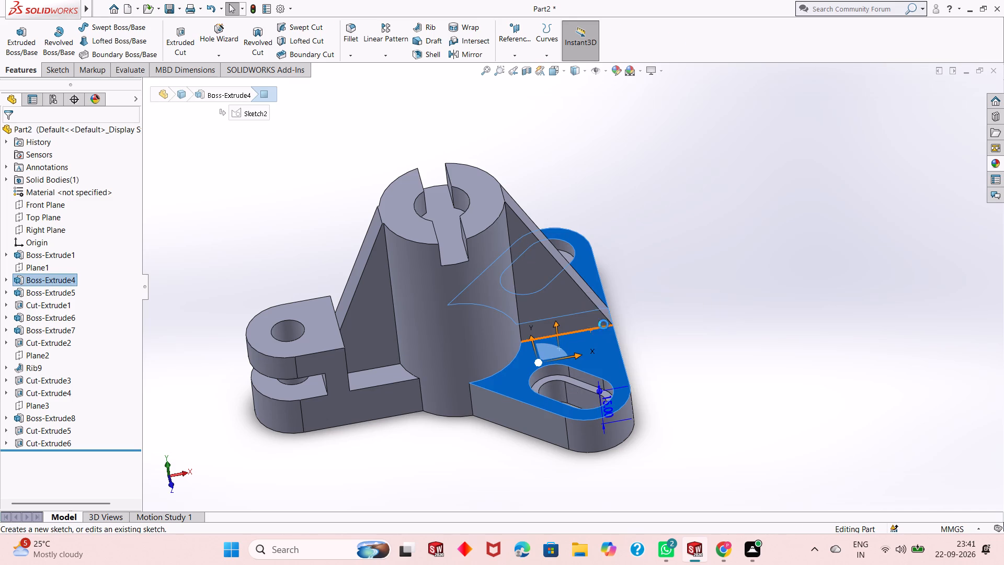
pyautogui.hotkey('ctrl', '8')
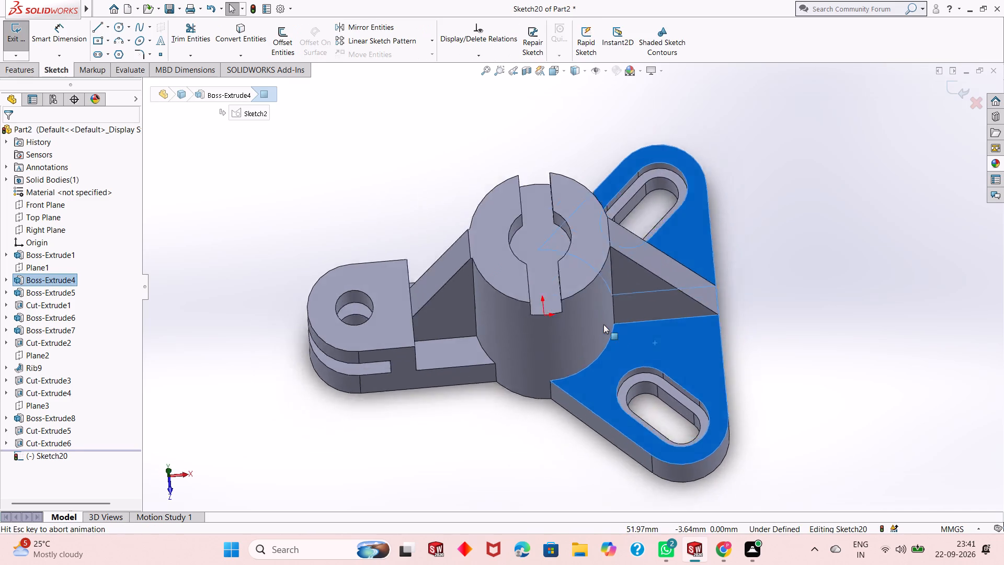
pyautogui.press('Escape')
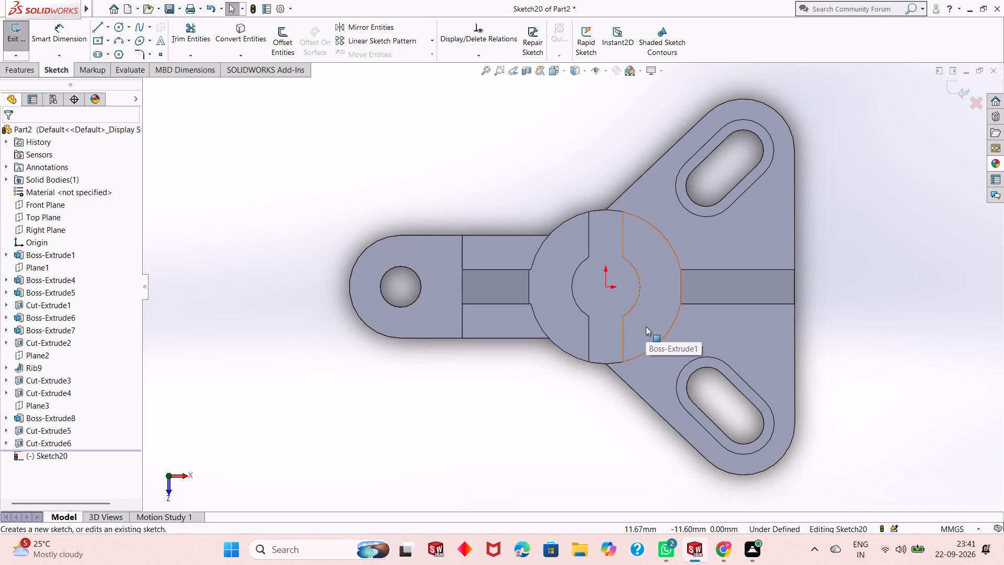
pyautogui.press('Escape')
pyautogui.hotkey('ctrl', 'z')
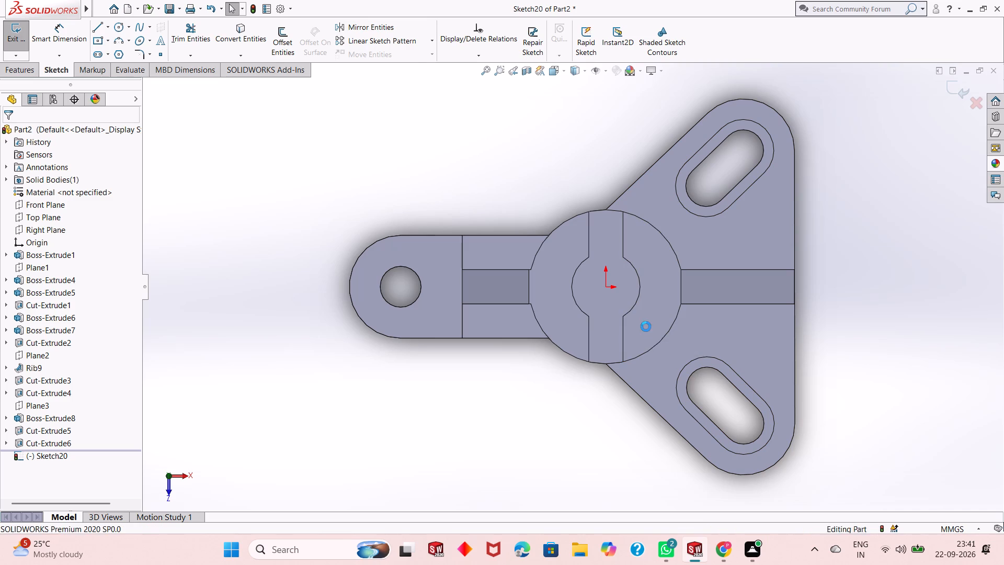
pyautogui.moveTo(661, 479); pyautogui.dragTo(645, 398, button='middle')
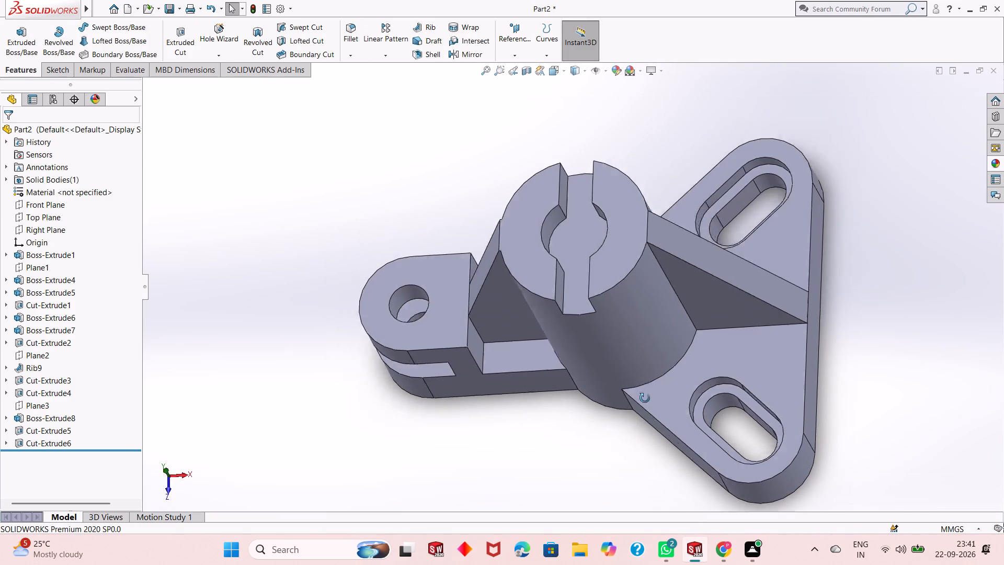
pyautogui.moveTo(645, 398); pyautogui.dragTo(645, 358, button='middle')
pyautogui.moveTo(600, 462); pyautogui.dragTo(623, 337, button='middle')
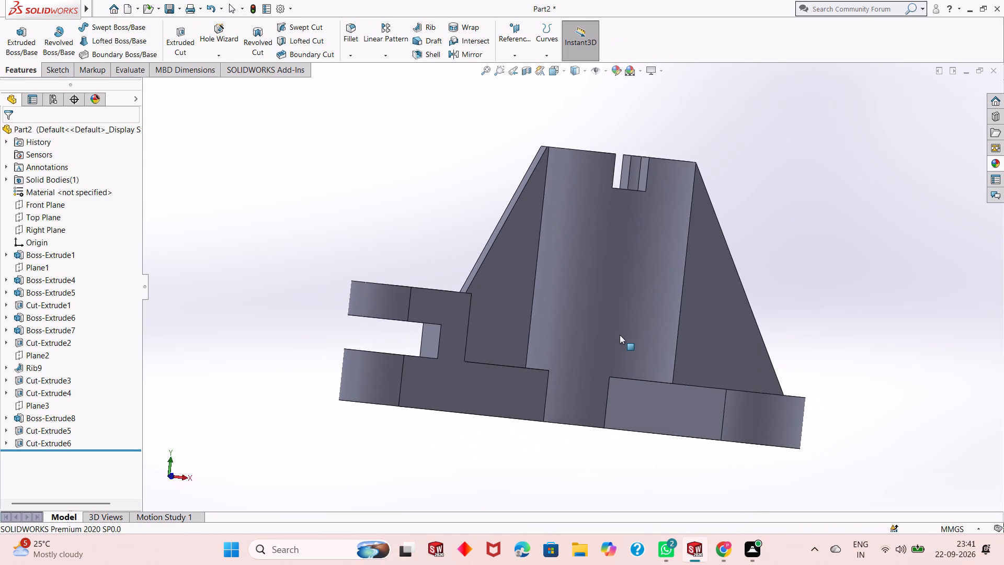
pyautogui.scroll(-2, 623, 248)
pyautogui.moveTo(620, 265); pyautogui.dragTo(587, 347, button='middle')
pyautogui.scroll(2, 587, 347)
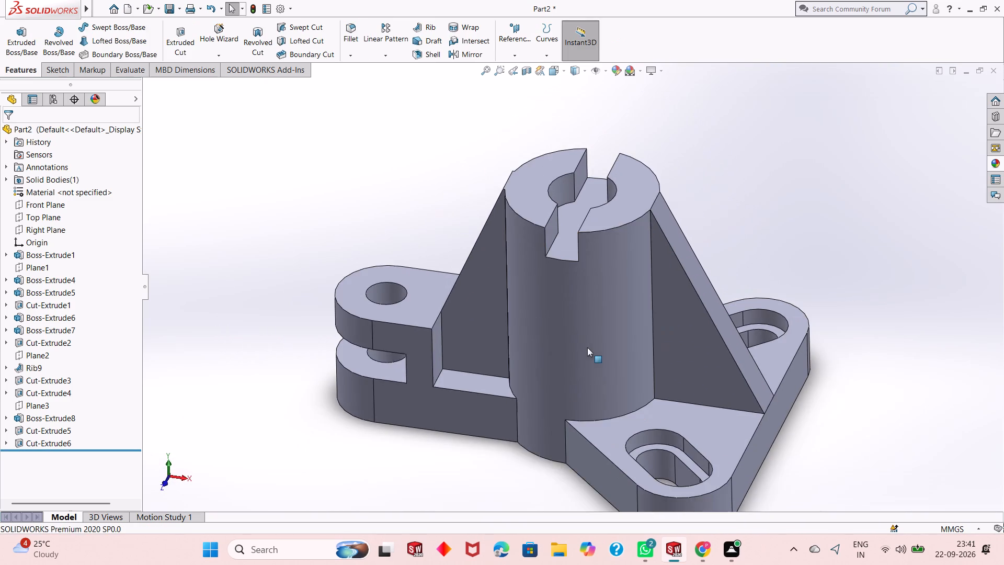
# Examine the finished part from the front, sides, above and below, checking the top cut, ribs, forked arm and slotted flange.
pyautogui.scroll(1, 609, 388)
pyautogui.scroll(1, 700, 414)
pyautogui.moveTo(700, 403); pyautogui.dragTo(706, 376, button='middle')
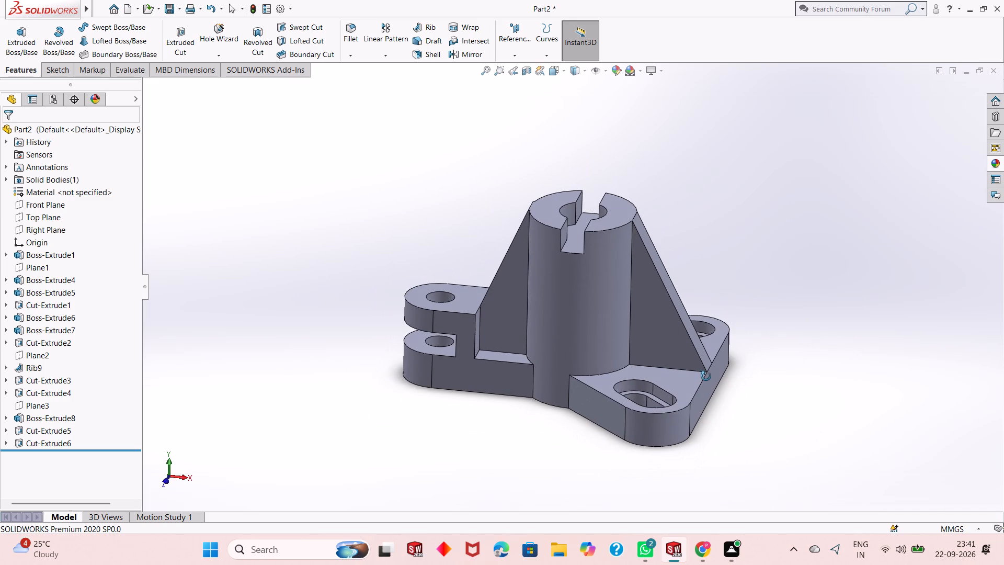
pyautogui.moveTo(706, 376); pyautogui.dragTo(549, 432, button='middle')
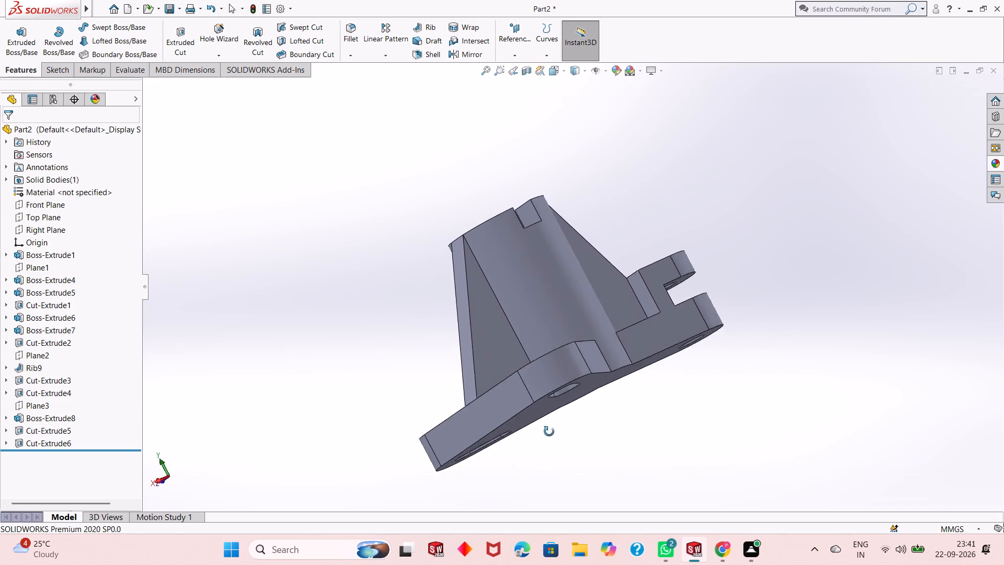
pyautogui.moveTo(549, 432); pyautogui.dragTo(604, 392, button='middle')
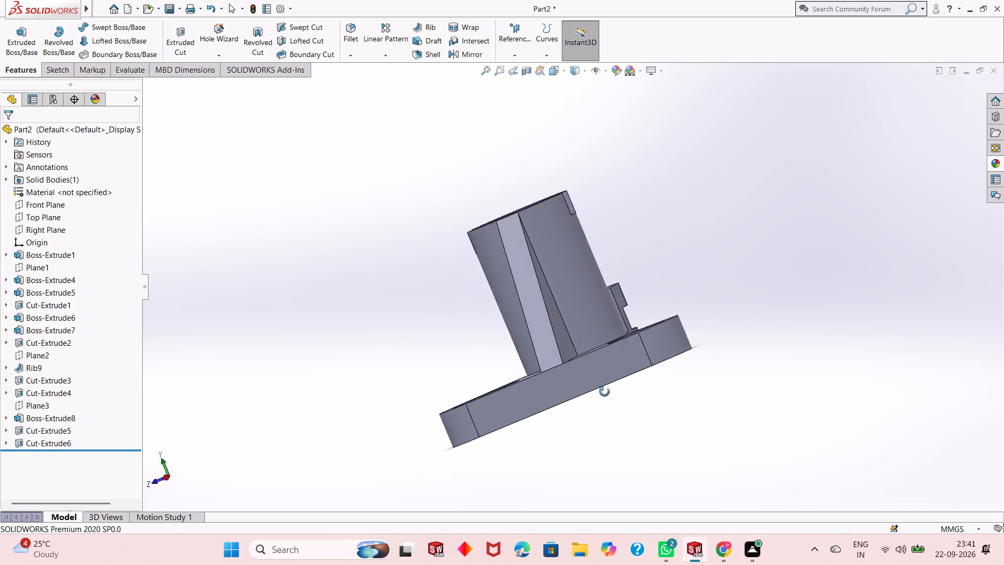
pyautogui.moveTo(604, 392); pyautogui.dragTo(752, 313, button='middle')
pyautogui.scroll(1, 752, 313)
pyautogui.scroll(-3, 650, 296)
pyautogui.scroll(1, 609, 308)
pyautogui.moveTo(608, 308); pyautogui.dragTo(596, 402, button='middle')
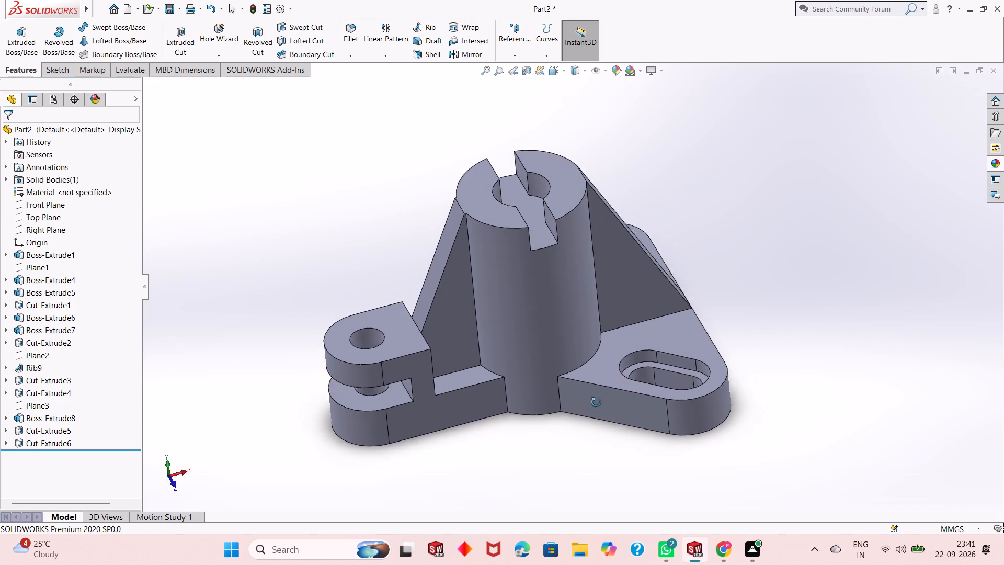
pyautogui.moveTo(596, 402); pyautogui.dragTo(638, 285, button='middle')
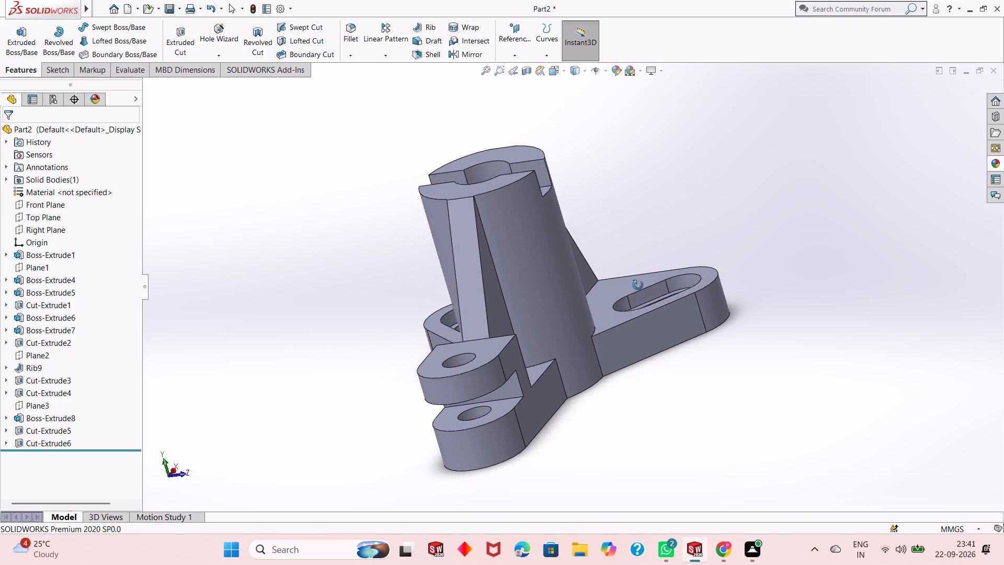
pyautogui.moveTo(638, 285); pyautogui.dragTo(553, 449, button='middle')
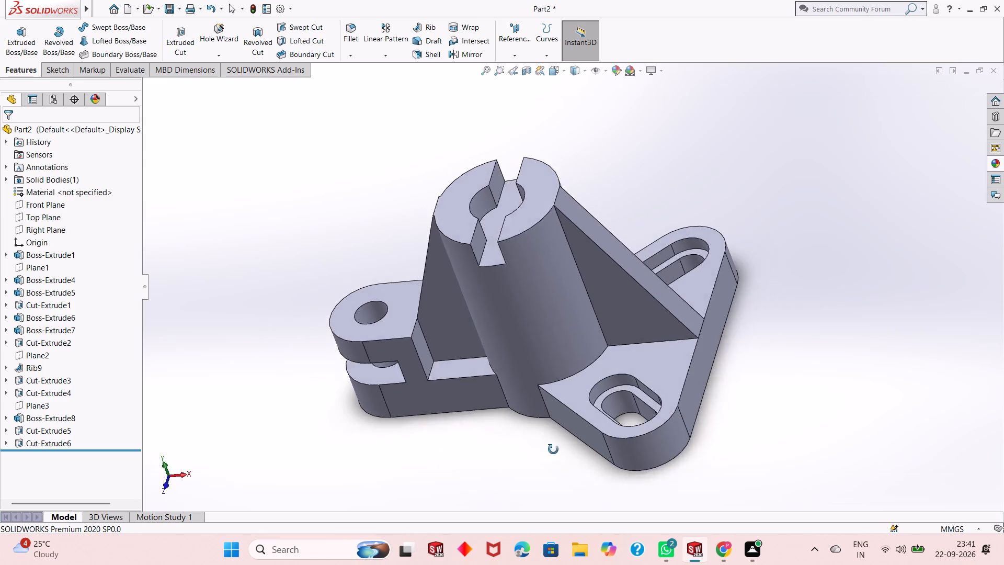
pyautogui.moveTo(553, 449); pyautogui.dragTo(563, 478, button='middle')
pyautogui.moveTo(528, 408); pyautogui.dragTo(539, 486, button='middle')
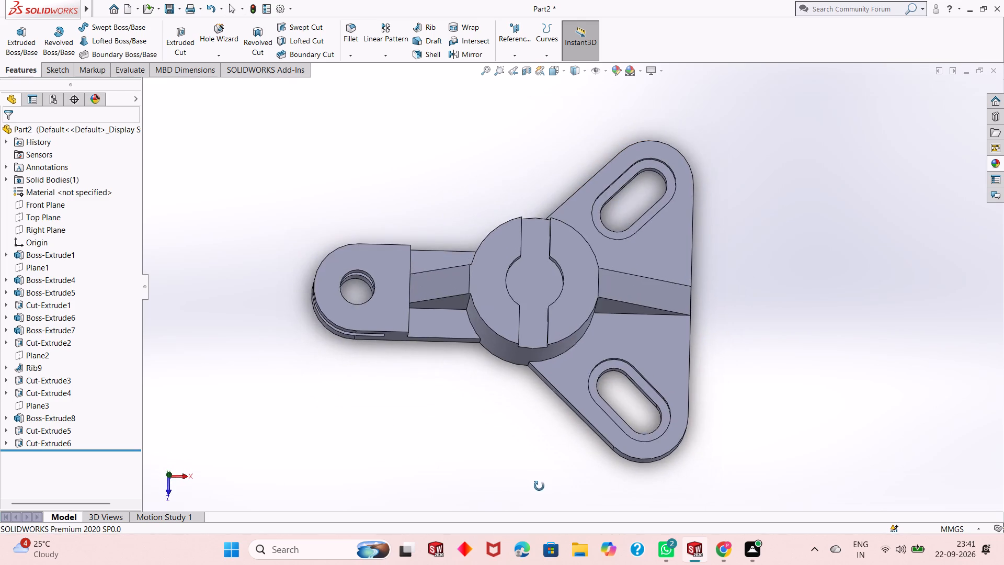
pyautogui.moveTo(539, 486); pyautogui.dragTo(543, 334, button='middle')
pyautogui.scroll(1, 545, 322)
pyautogui.moveTo(567, 454); pyautogui.dragTo(565, 428, button='middle')
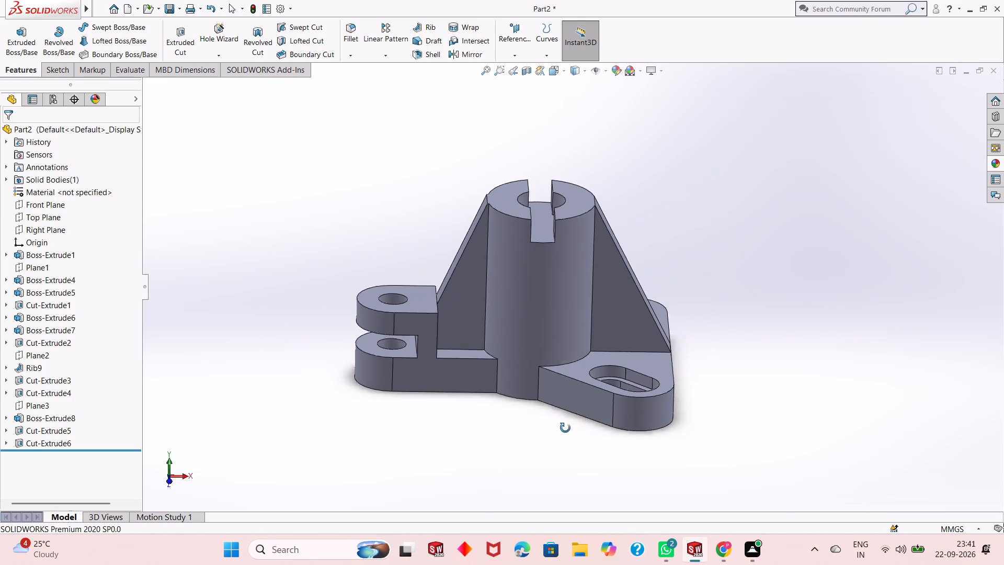
pyautogui.moveTo(565, 428); pyautogui.dragTo(565, 341, button='middle')
pyautogui.scroll(-3, 564, 311)
pyautogui.moveTo(556, 323); pyautogui.dragTo(549, 427, button='middle')
pyautogui.scroll(2, 549, 427)
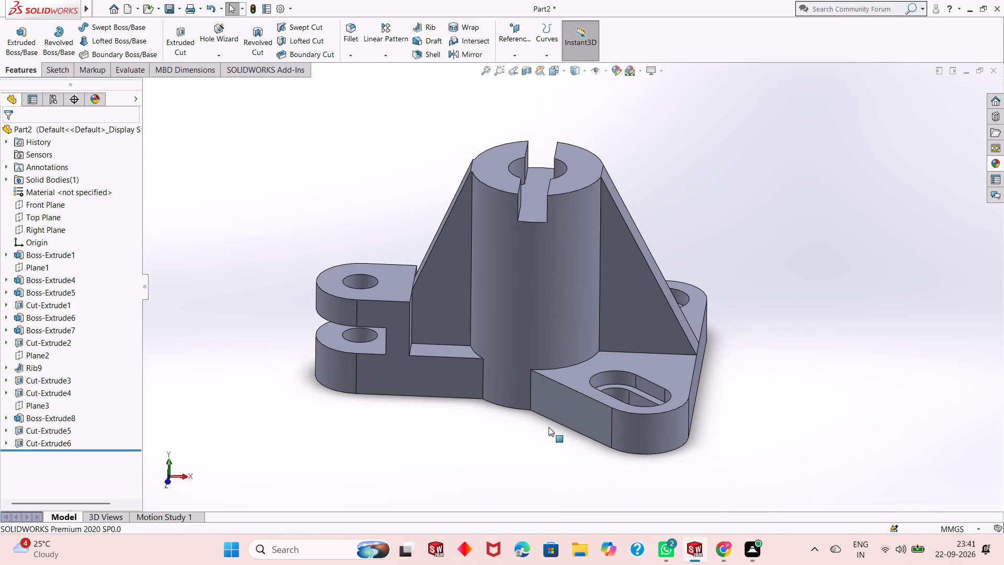
pyautogui.middleClick(719, 376)
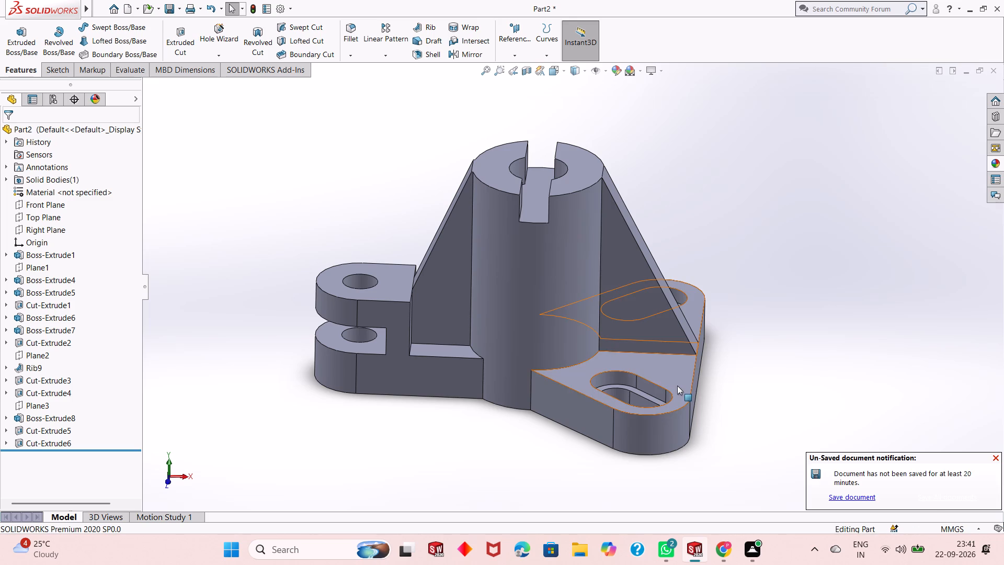
# Dismiss the unsaved-document notification without saving.
pyautogui.click(994, 455)
# Examine the ribs, the forked arm, the flange slots and the cylinder's top cut from several angles.
pyautogui.scroll(2, 499, 290)
pyautogui.scroll(-1, 545, 276)
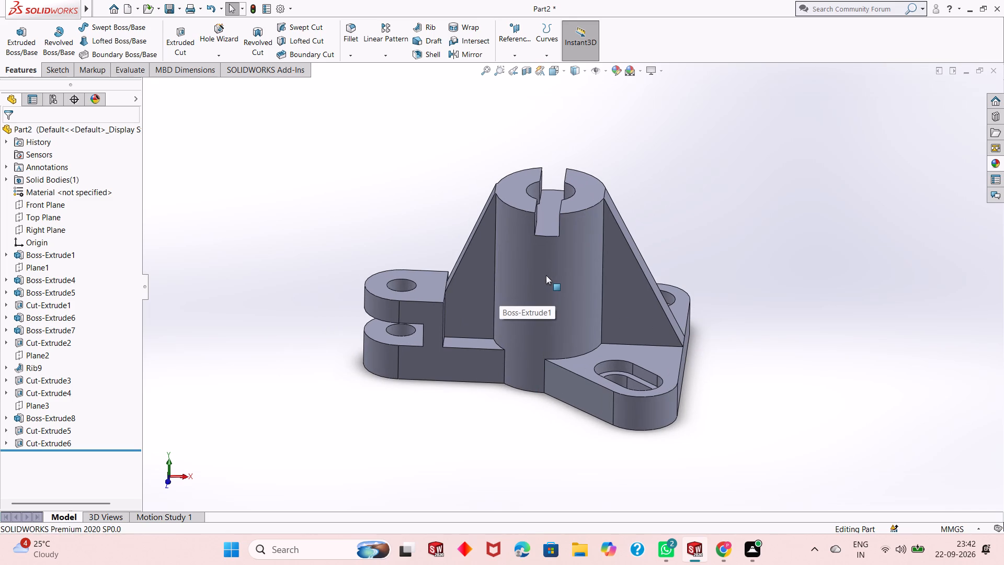
pyautogui.scroll(-1, 554, 276)
pyautogui.scroll(2, 554, 276)
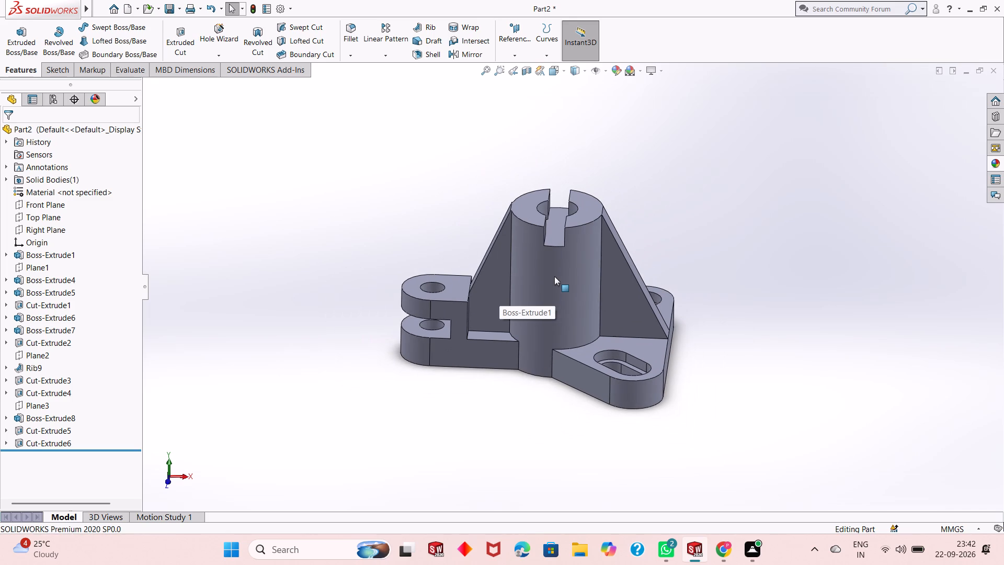
pyautogui.scroll(1, 554, 276)
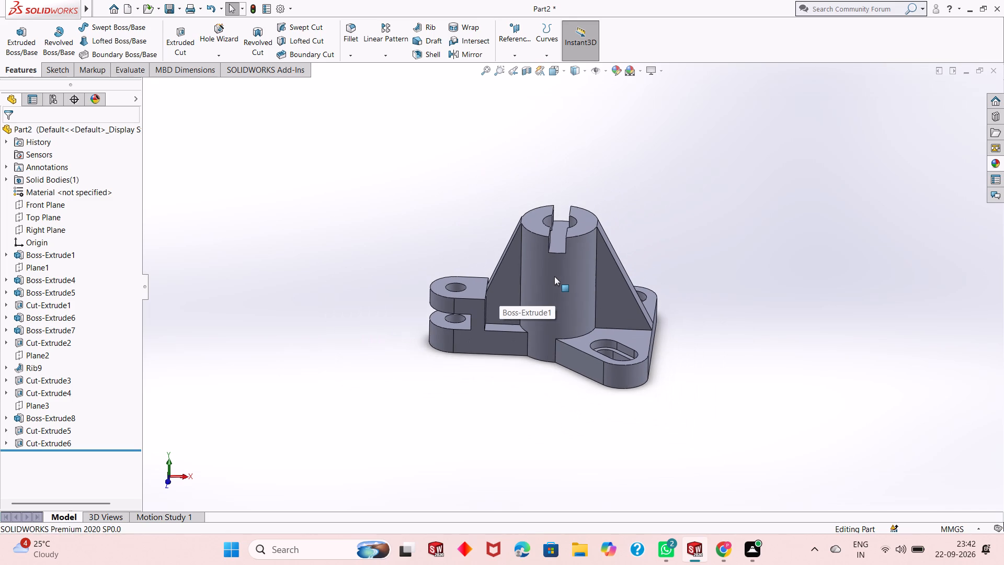
pyautogui.moveTo(677, 343); pyautogui.dragTo(638, 330, button='middle')
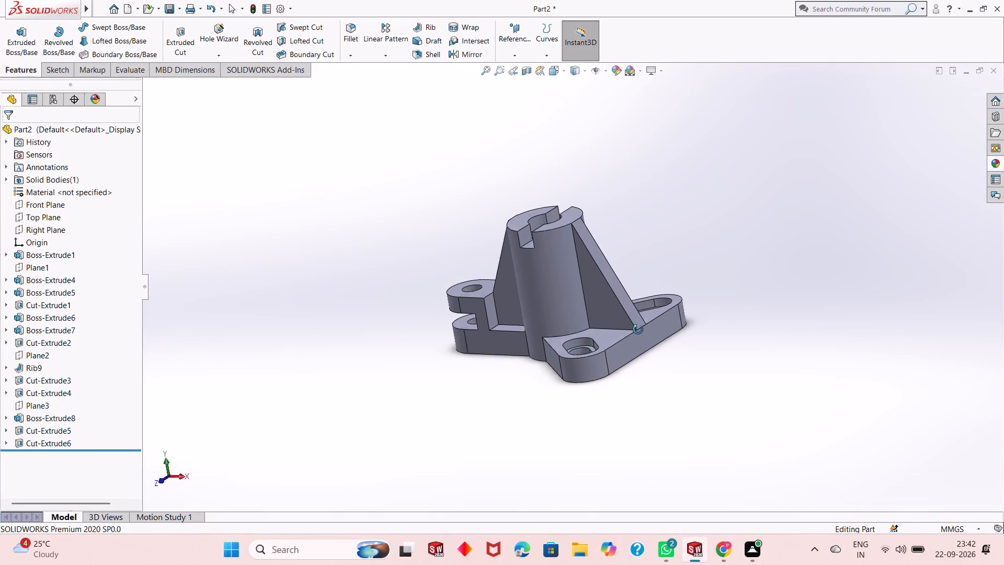
pyautogui.moveTo(638, 330); pyautogui.dragTo(493, 469, button='middle')
pyautogui.scroll(-1, 473, 227)
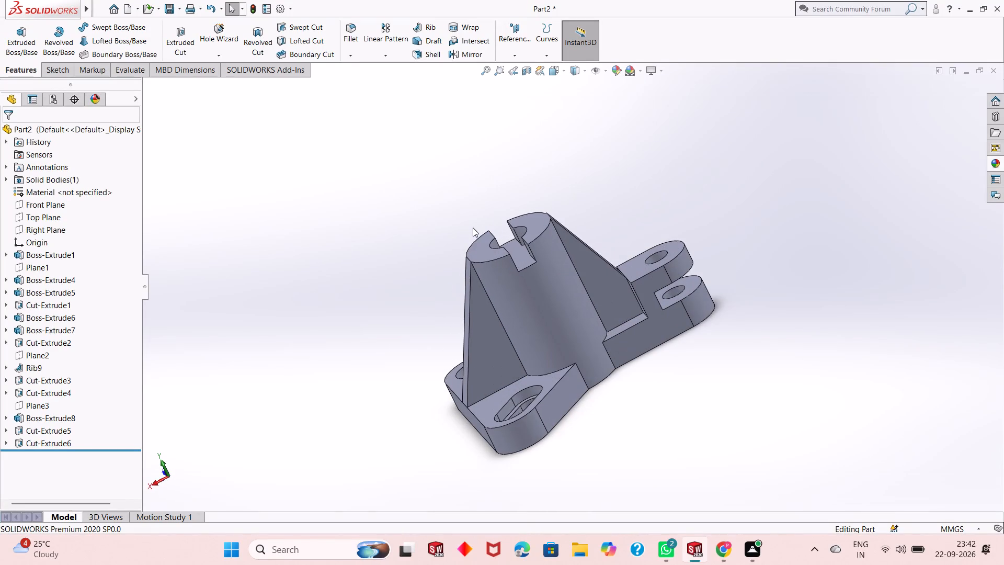
pyautogui.scroll(-1, 473, 228)
pyautogui.moveTo(531, 366); pyautogui.dragTo(595, 276, button='middle')
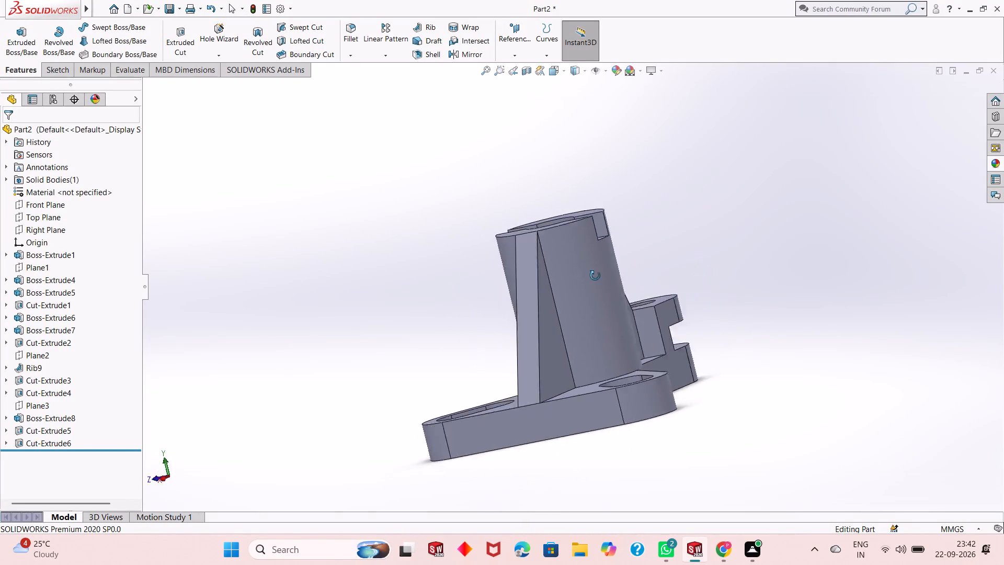
pyautogui.moveTo(595, 276); pyautogui.dragTo(760, 204, button='middle')
pyautogui.scroll(-1, 729, 219)
pyautogui.moveTo(607, 269); pyautogui.dragTo(601, 389, button='middle')
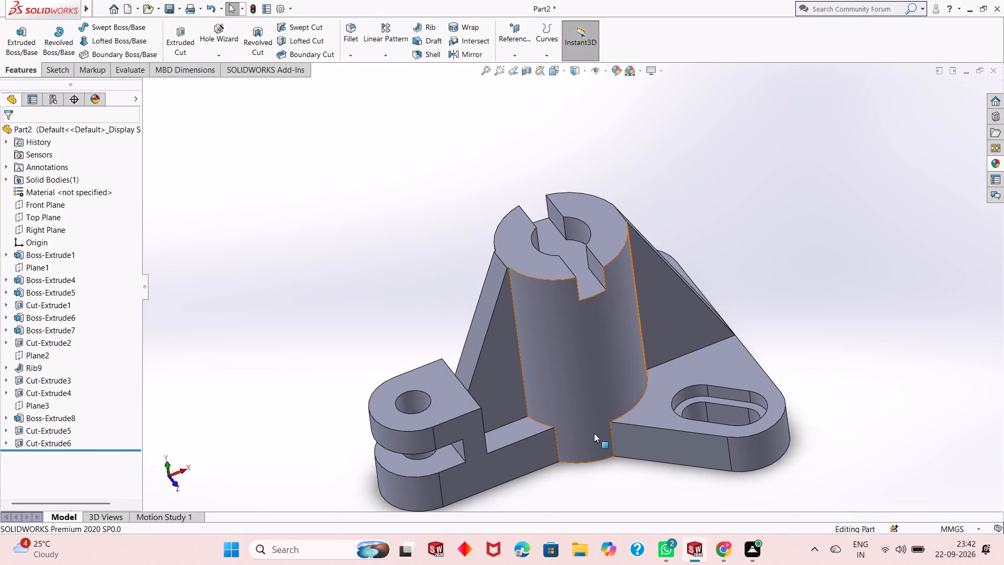
pyautogui.scroll(3, 594, 433)
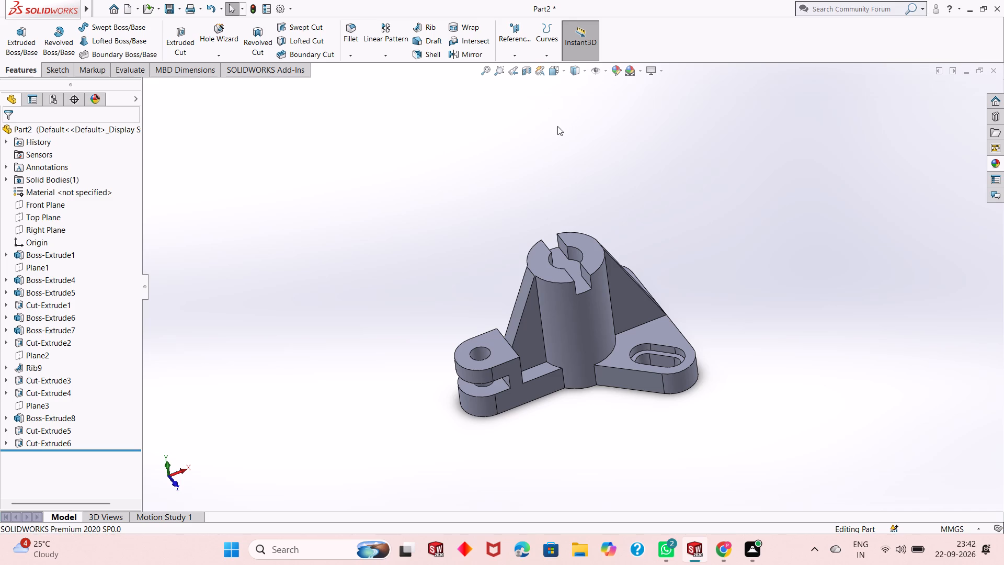
# Inspect the part's interior with a Front Plane section view, rotating the section plane to about 42 degrees, and exit without keeping it.
pyautogui.hotkey('ctrl', '8')
pyautogui.moveTo(557, 127); pyautogui.dragTo(557, 132)
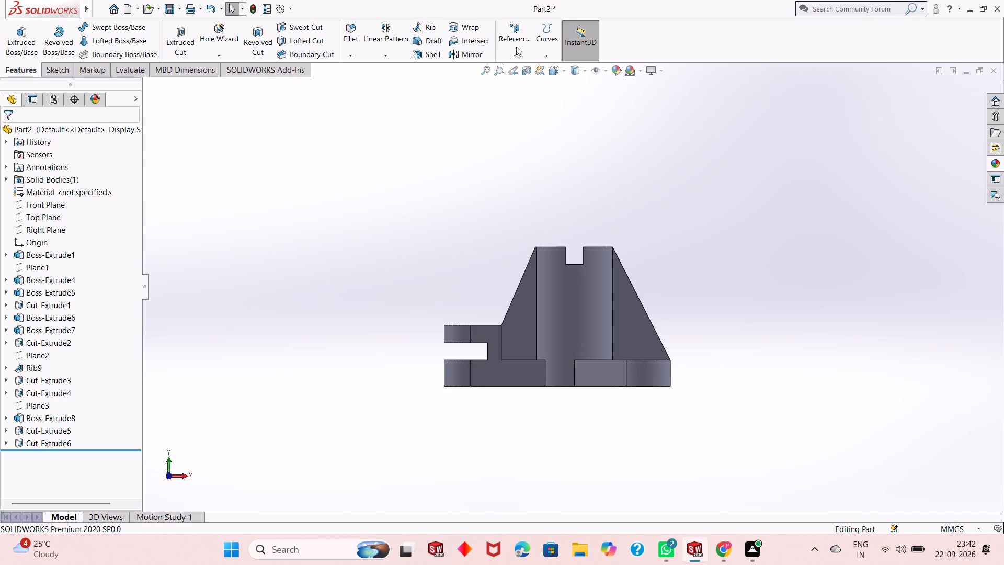
pyautogui.click(526, 70)
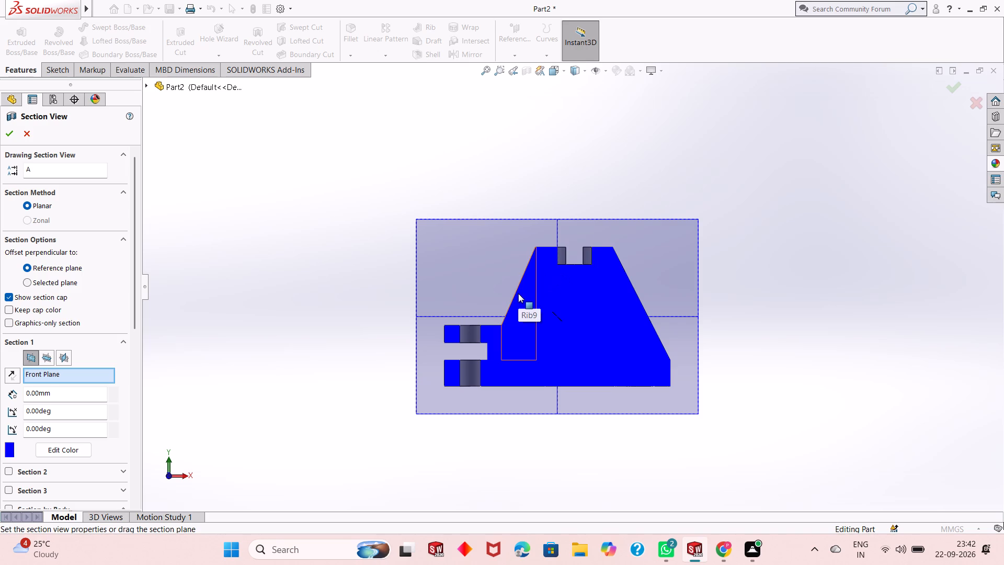
pyautogui.moveTo(612, 319); pyautogui.dragTo(617, 422, button='middle')
pyautogui.moveTo(595, 349); pyautogui.dragTo(609, 335)
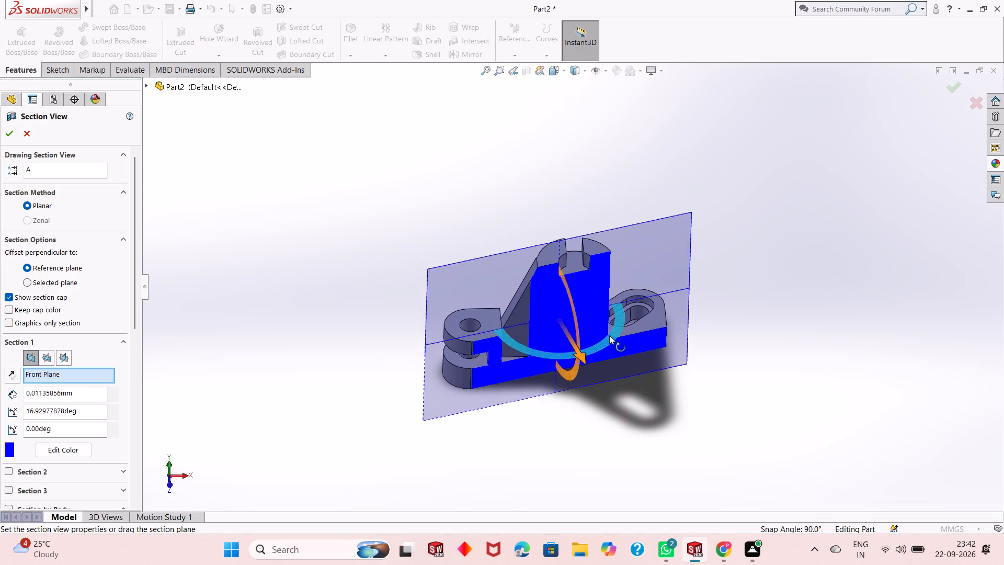
pyautogui.moveTo(609, 335); pyautogui.dragTo(618, 317)
pyautogui.moveTo(628, 392); pyautogui.dragTo(623, 365, button='middle')
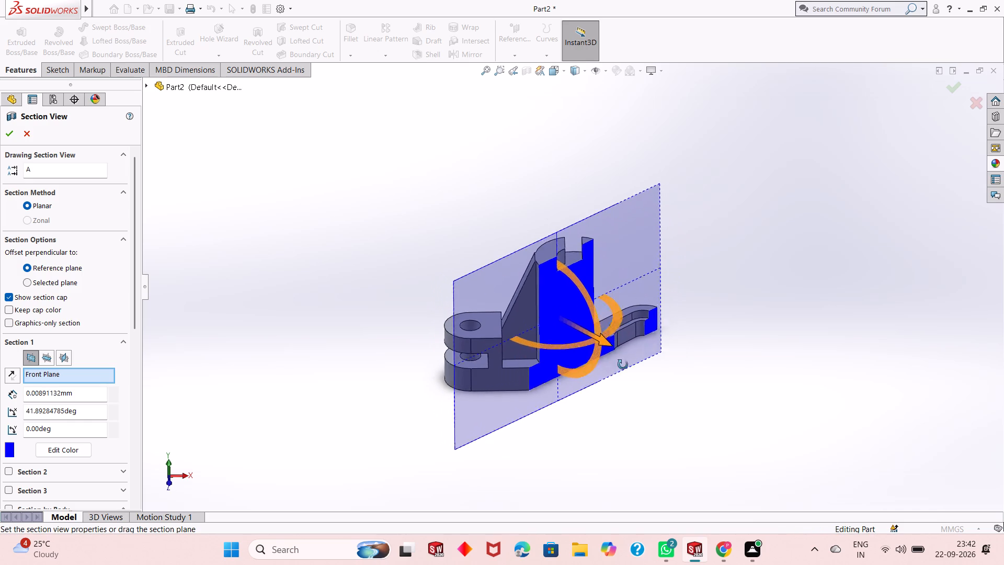
pyautogui.moveTo(623, 365); pyautogui.dragTo(592, 351, button='middle')
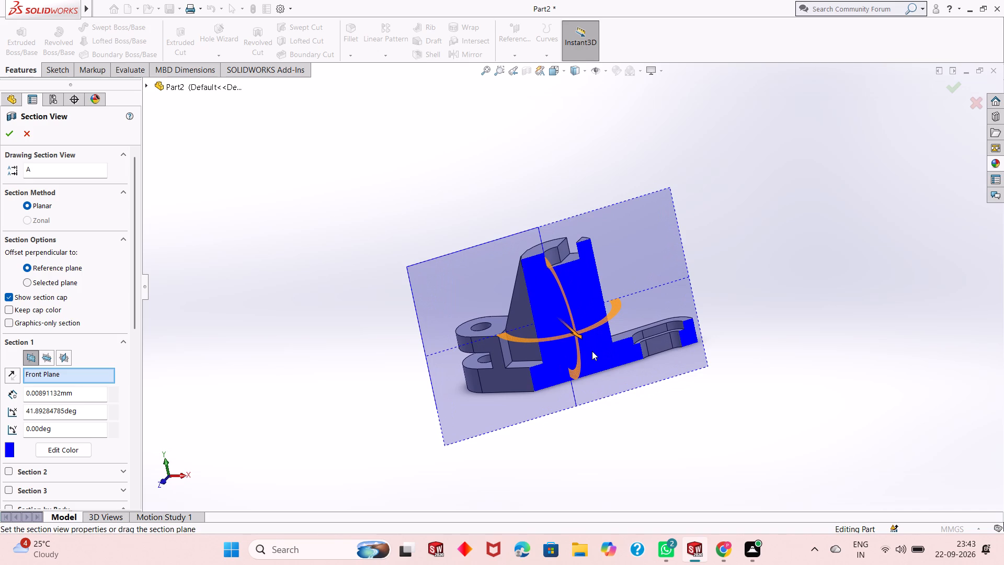
pyautogui.press('Escape')
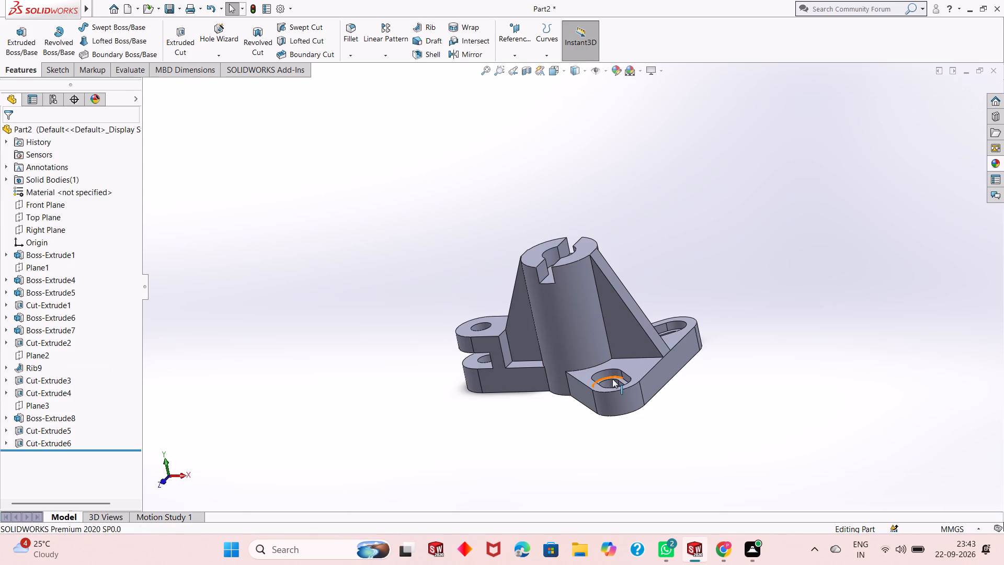
# Examine the uncut part from below, from the flange side and around the forked arm and cylinder top.
pyautogui.moveTo(638, 401); pyautogui.dragTo(679, 314, button='middle')
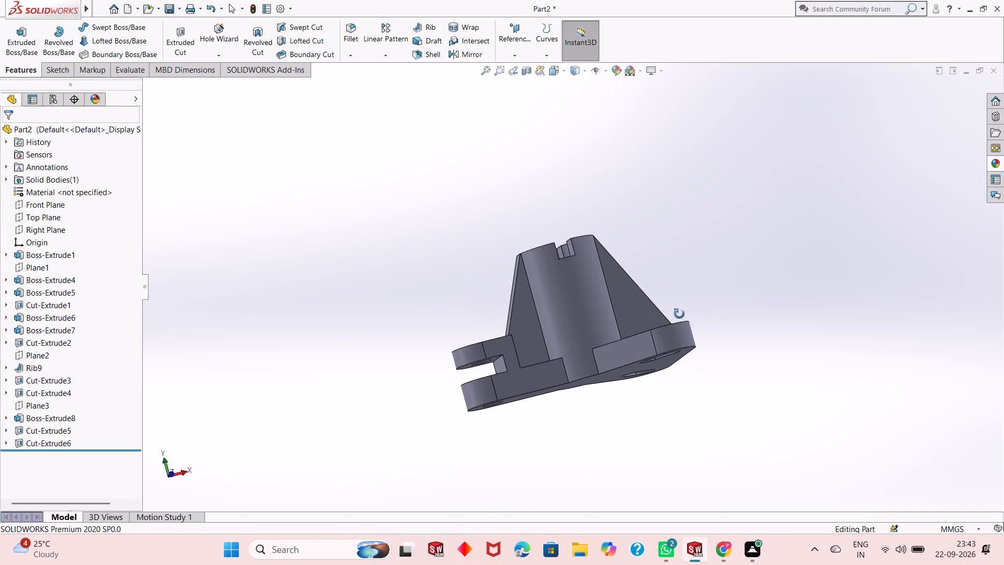
pyautogui.moveTo(679, 314); pyautogui.dragTo(679, 315, button='middle')
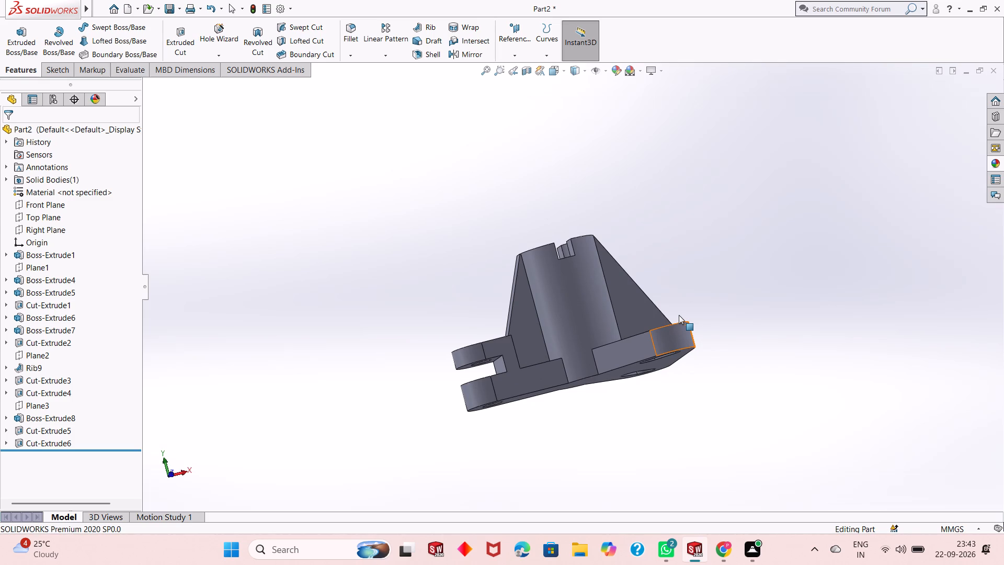
pyautogui.moveTo(679, 315); pyautogui.dragTo(661, 323, button='middle')
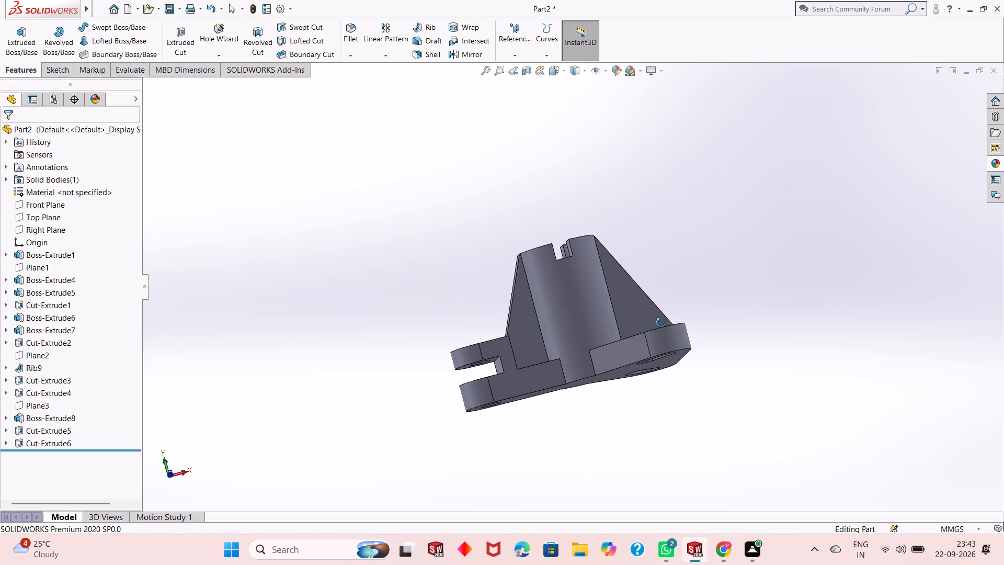
pyautogui.moveTo(661, 323); pyautogui.dragTo(553, 374, button='middle')
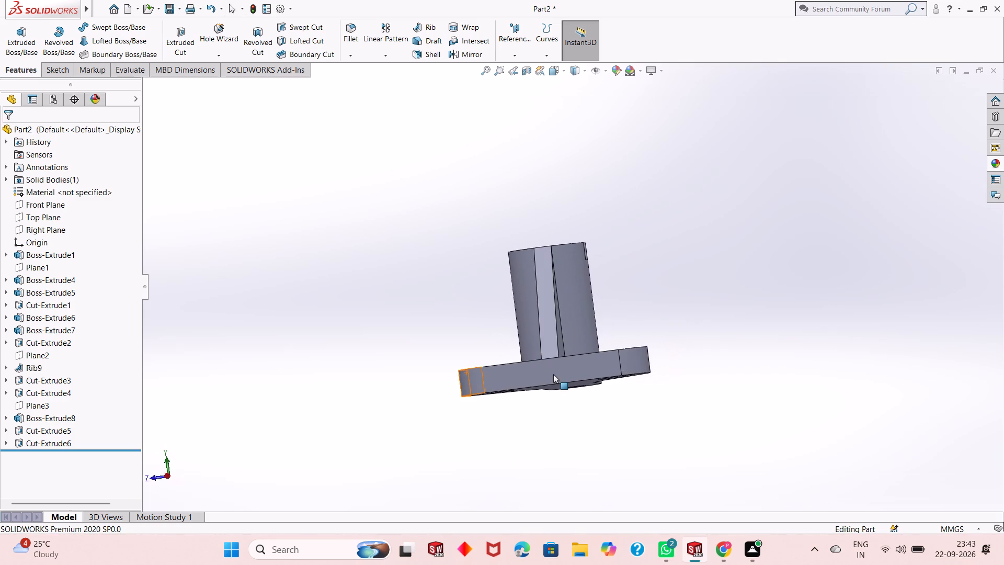
pyautogui.moveTo(553, 374); pyautogui.dragTo(704, 332, button='middle')
pyautogui.scroll(-2, 561, 338)
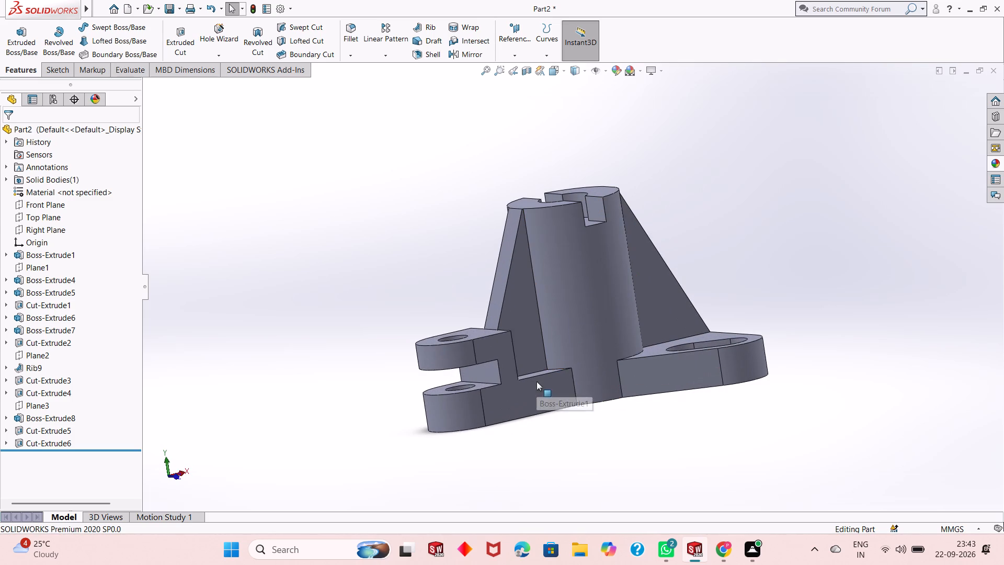
pyautogui.scroll(-1, 492, 371)
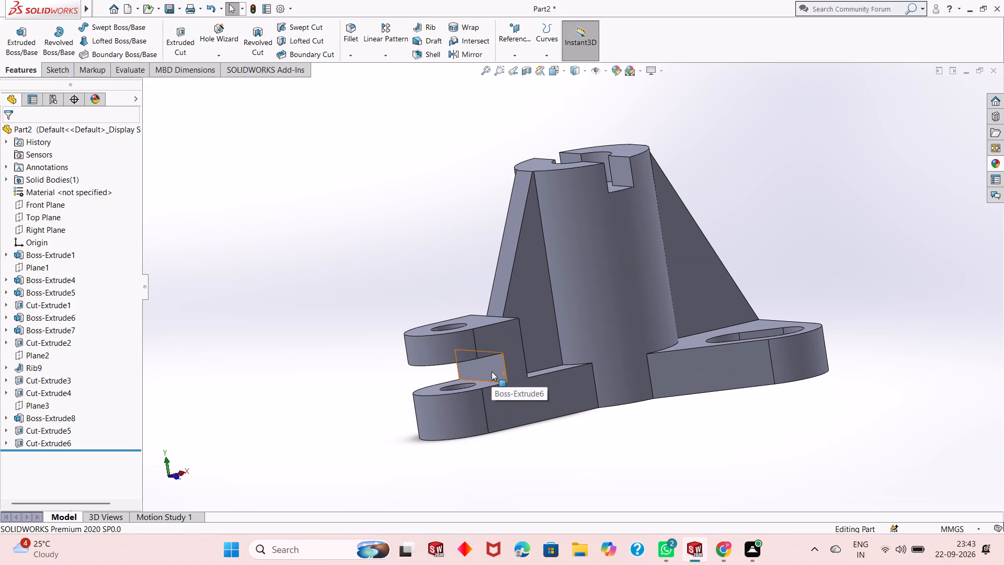
pyautogui.scroll(-1, 492, 371)
pyautogui.scroll(3, 492, 371)
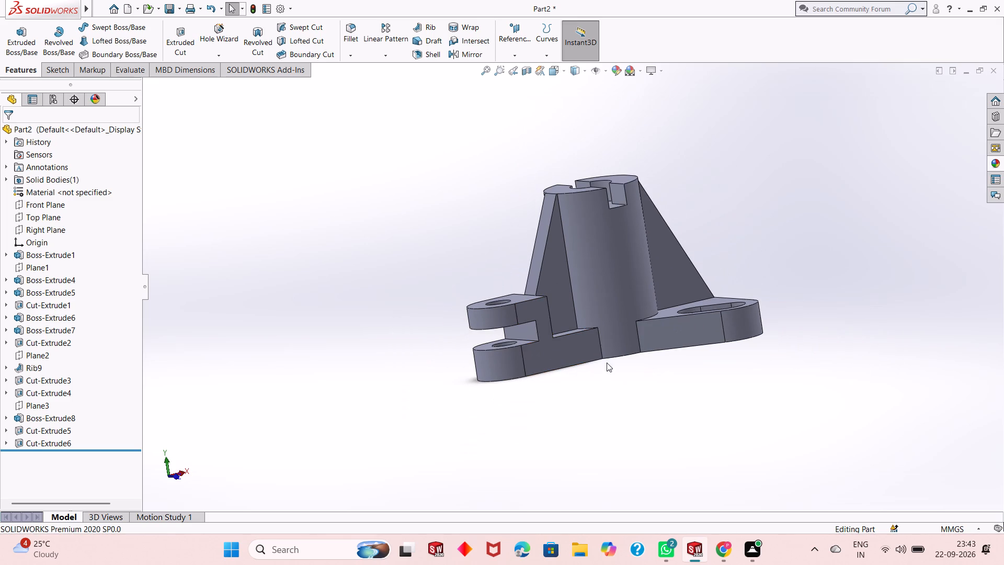
pyautogui.scroll(-4, 639, 300)
pyautogui.scroll(6, 617, 306)
pyautogui.moveTo(601, 210); pyautogui.dragTo(602, 232, button='middle')
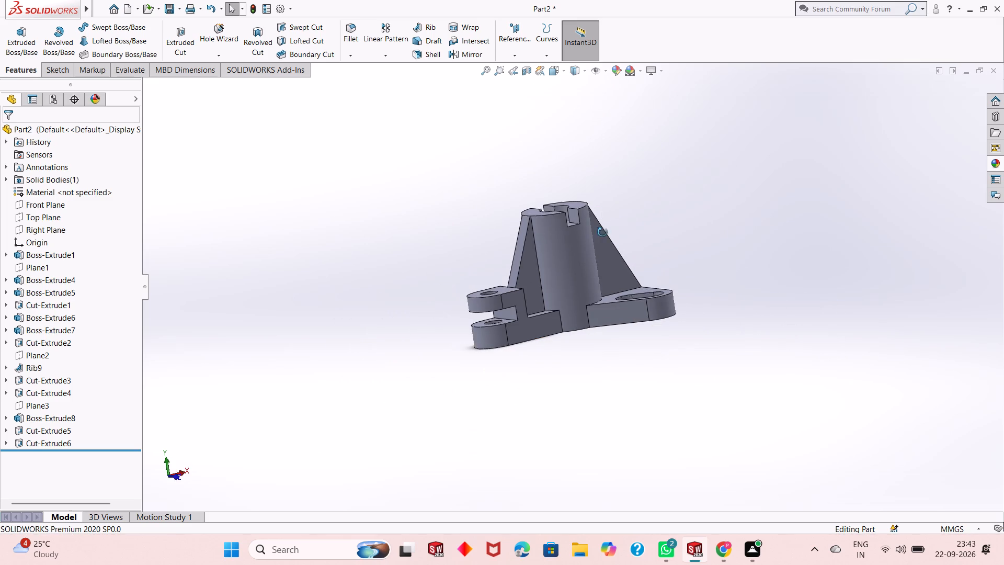
pyautogui.moveTo(602, 232); pyautogui.dragTo(604, 282, button='middle')
pyautogui.scroll(-2, 604, 286)
# Recolour the whole part's appearance, trying several blue and purple shades and keeping a violet with a red value of 135.
pyautogui.click(612, 69)
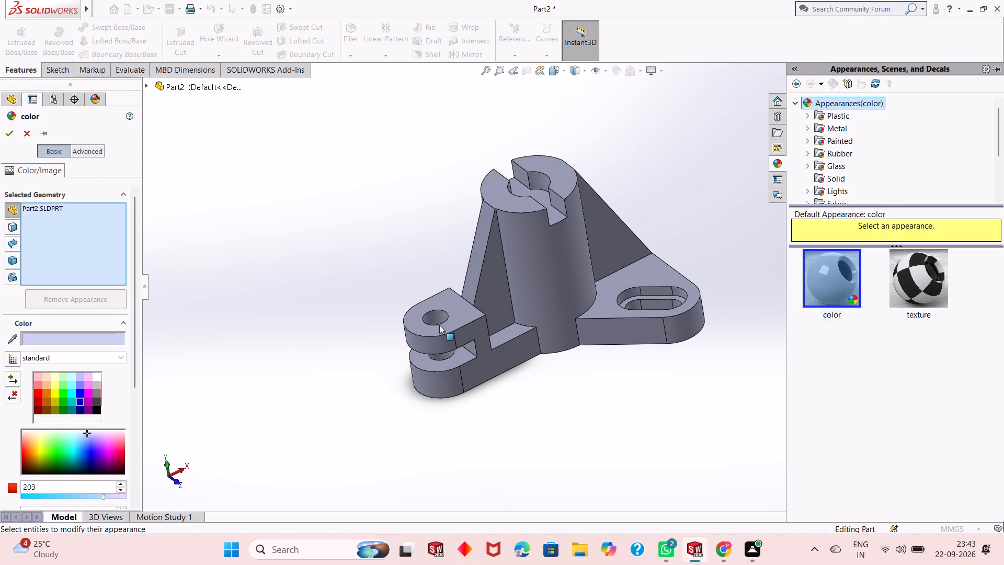
pyautogui.click(80, 447)
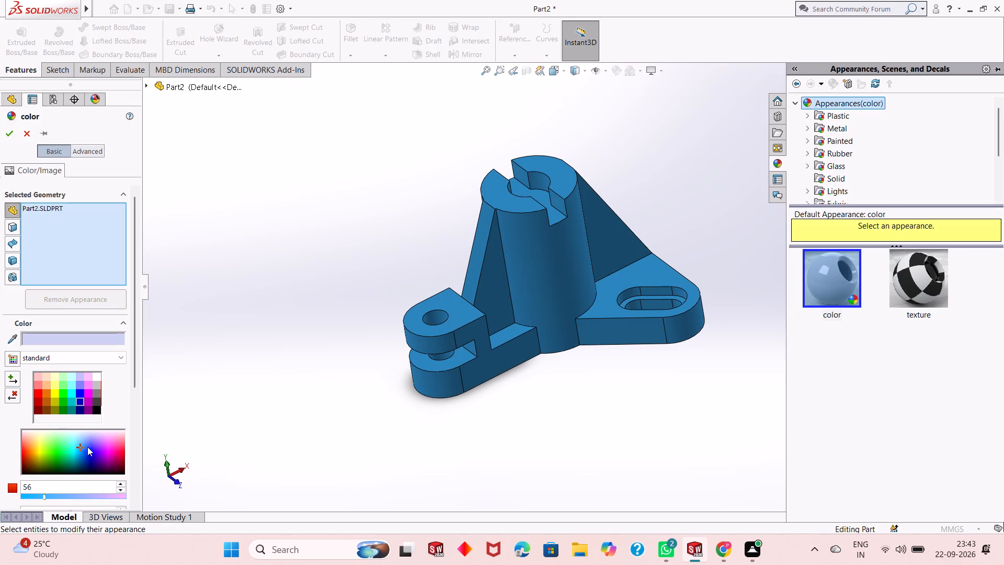
pyautogui.click(92, 451)
pyautogui.click(88, 454)
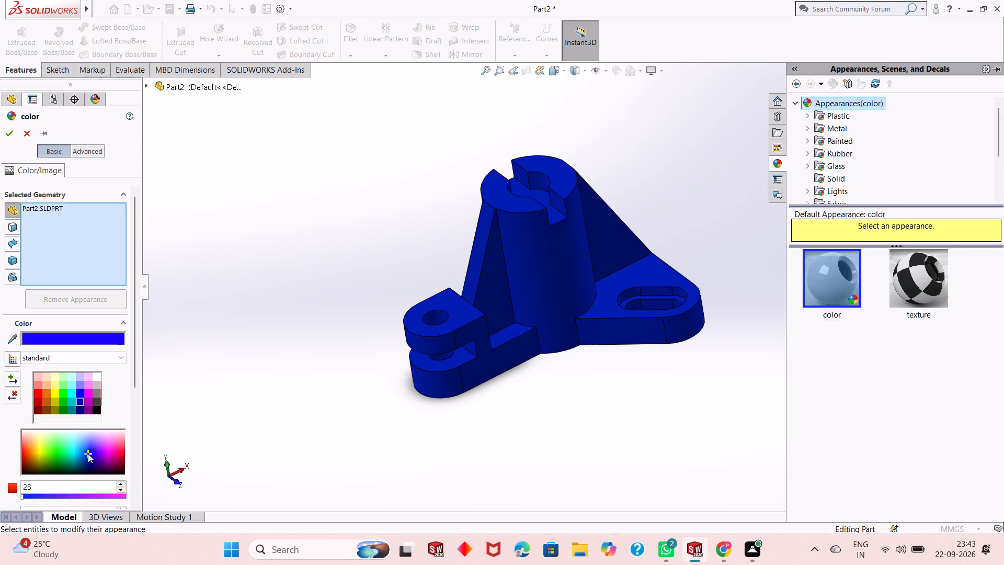
pyautogui.click(88, 449)
pyautogui.click(87, 450)
pyautogui.click(95, 447)
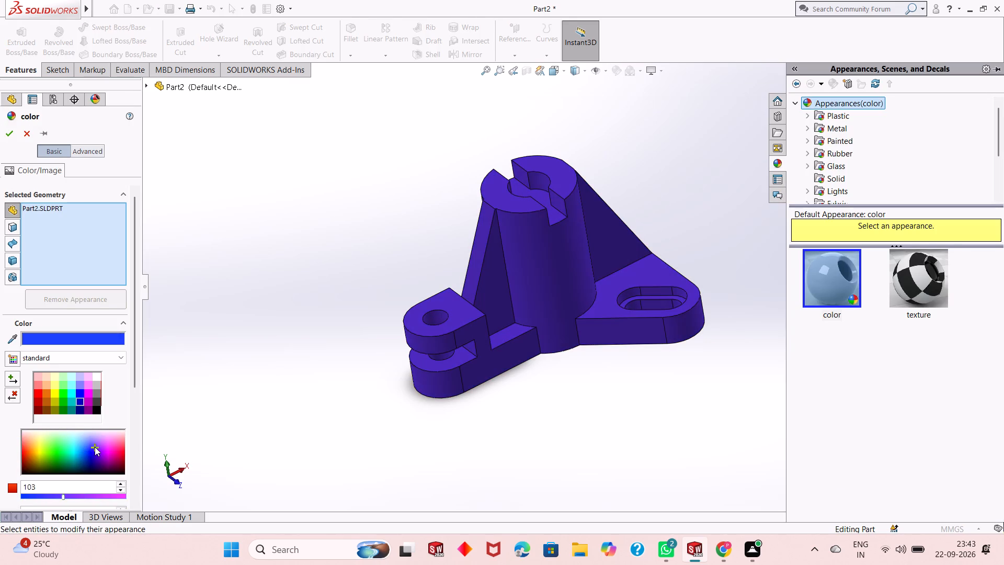
pyautogui.click(95, 452)
pyautogui.click(96, 440)
pyautogui.click(98, 441)
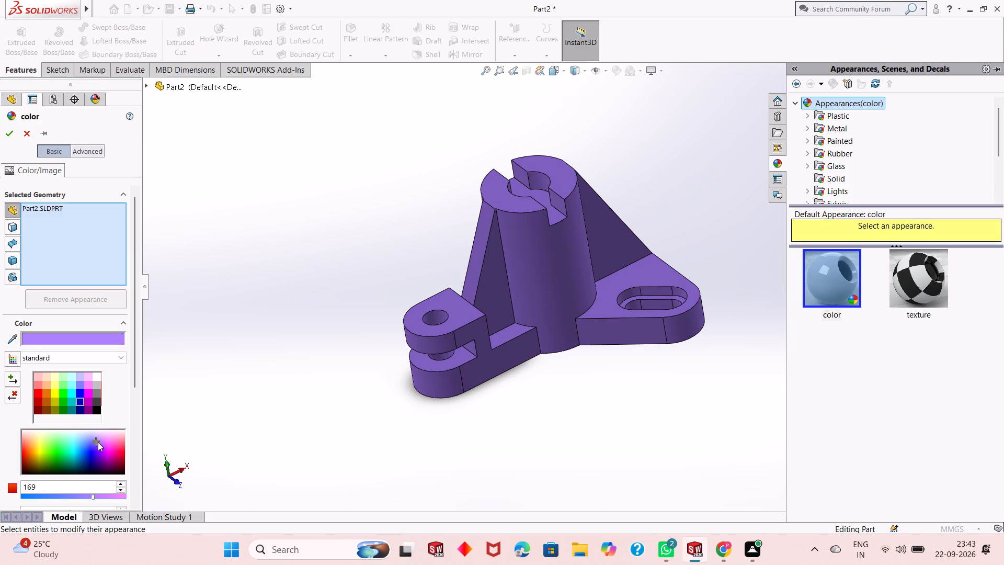
pyautogui.click(97, 446)
pyautogui.click(94, 450)
pyautogui.click(97, 454)
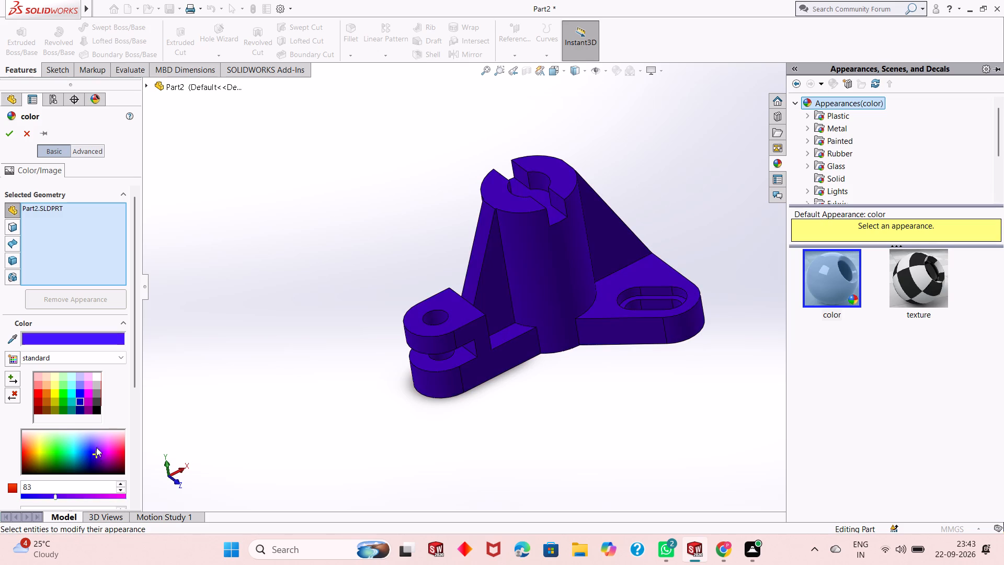
pyautogui.click(96, 445)
pyautogui.click(89, 450)
pyautogui.click(89, 454)
pyautogui.click(90, 457)
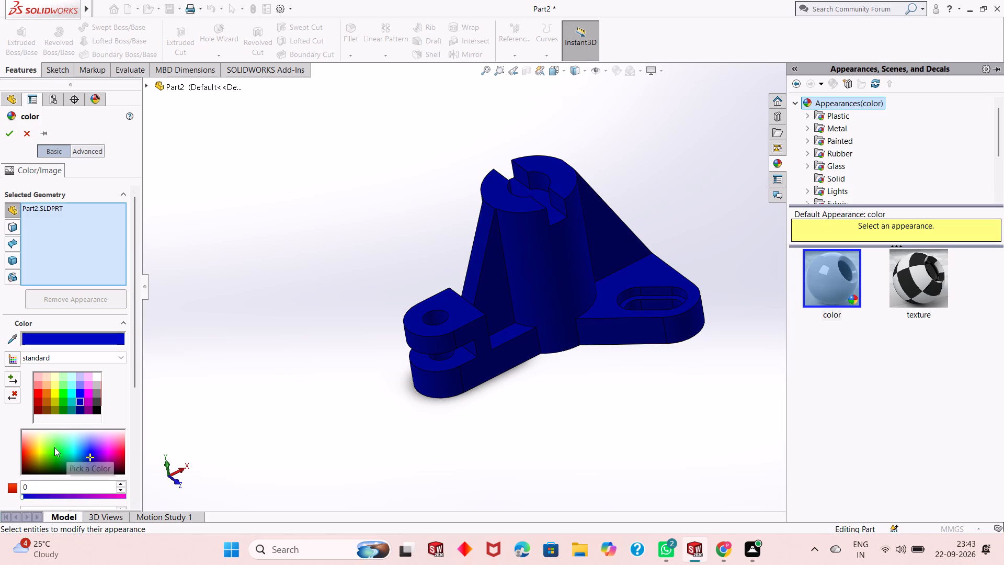
pyautogui.click(98, 450)
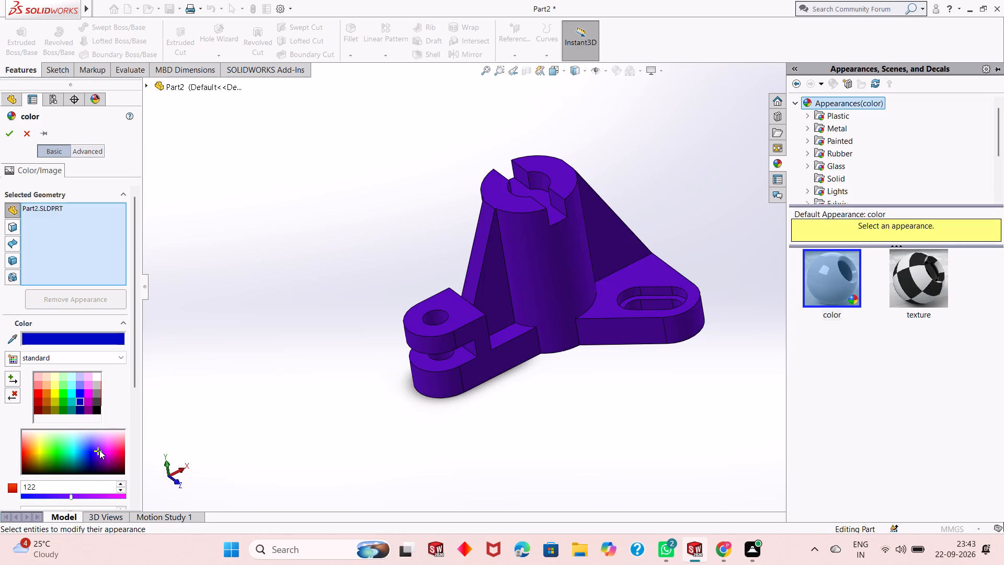
pyautogui.click(97, 449)
pyautogui.click(95, 447)
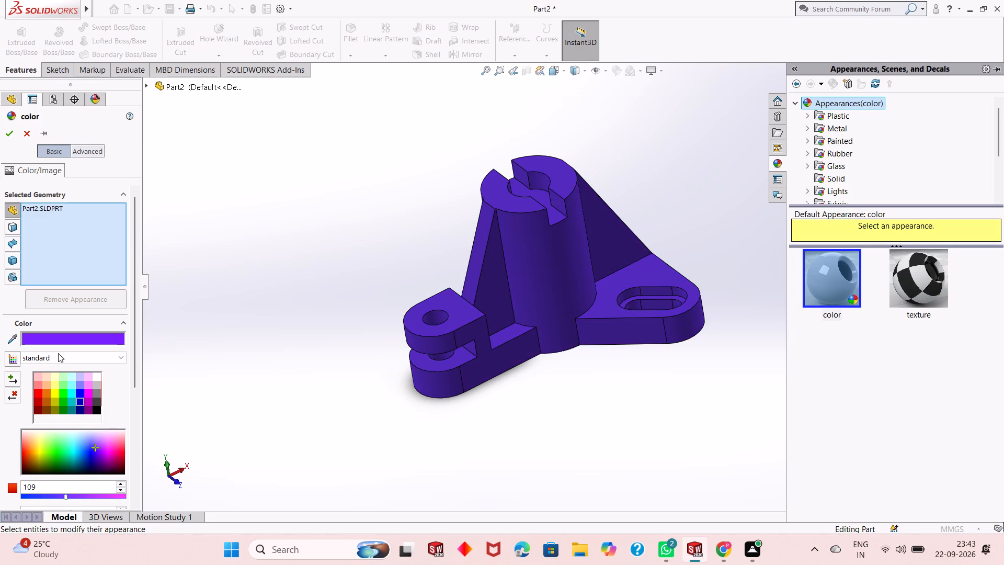
pyautogui.click(92, 444)
pyautogui.click(93, 444)
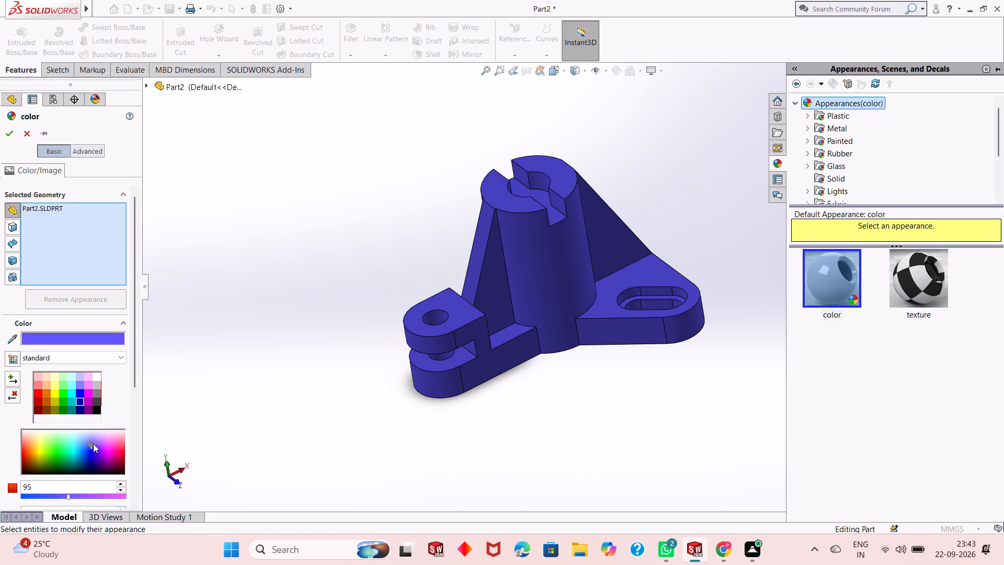
pyautogui.click(97, 449)
pyautogui.click(97, 446)
pyautogui.click(95, 444)
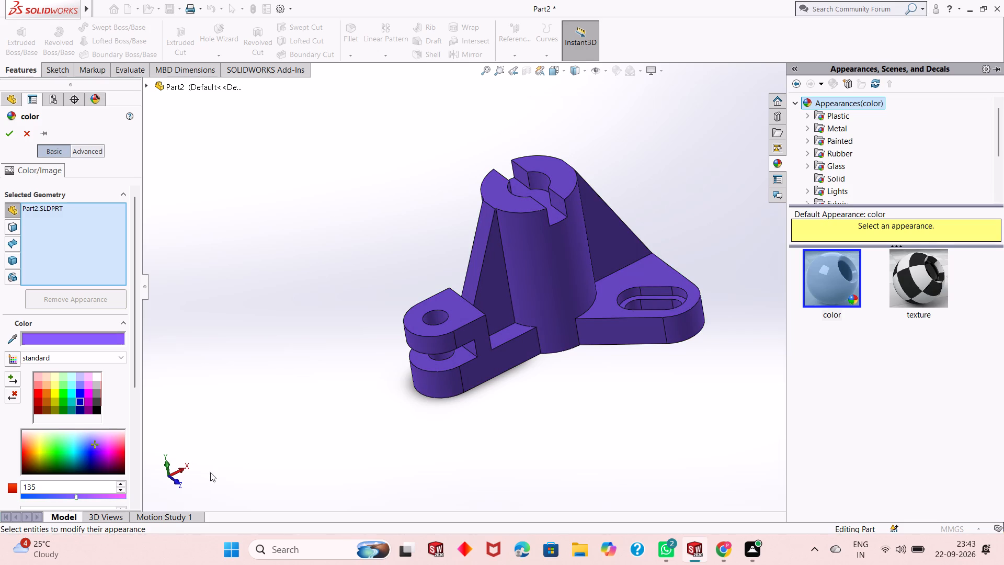
pyautogui.click(12, 139)
pyautogui.click(246, 261)
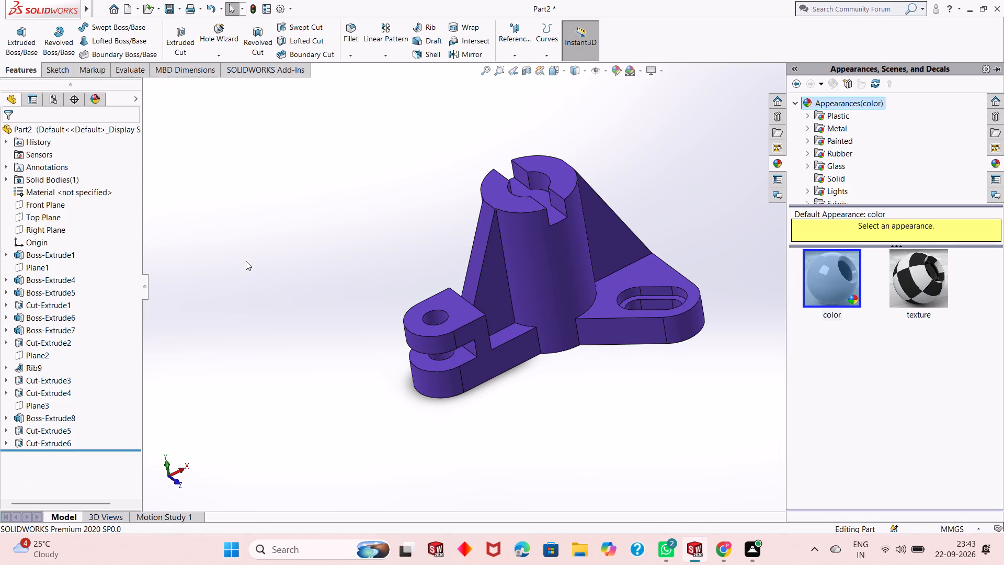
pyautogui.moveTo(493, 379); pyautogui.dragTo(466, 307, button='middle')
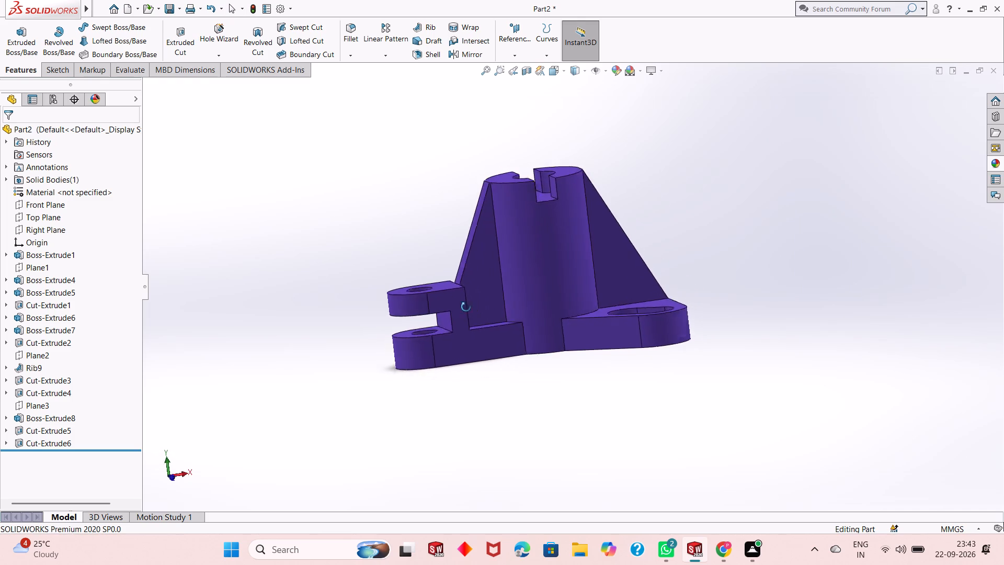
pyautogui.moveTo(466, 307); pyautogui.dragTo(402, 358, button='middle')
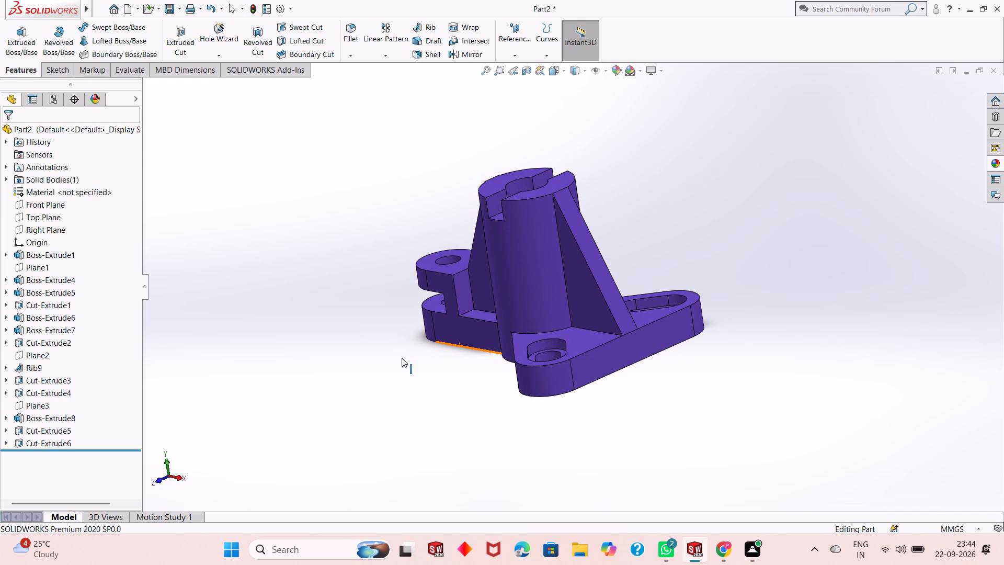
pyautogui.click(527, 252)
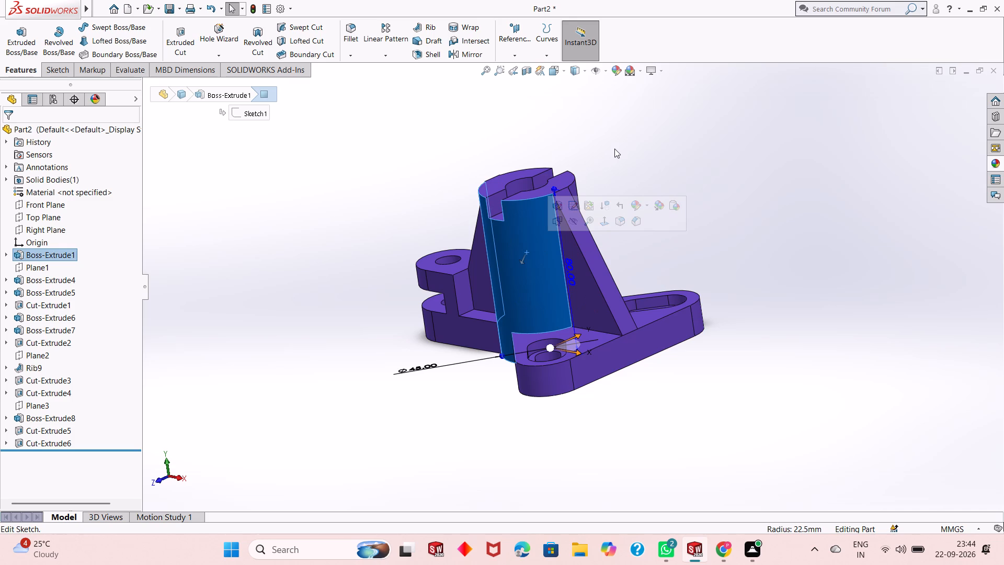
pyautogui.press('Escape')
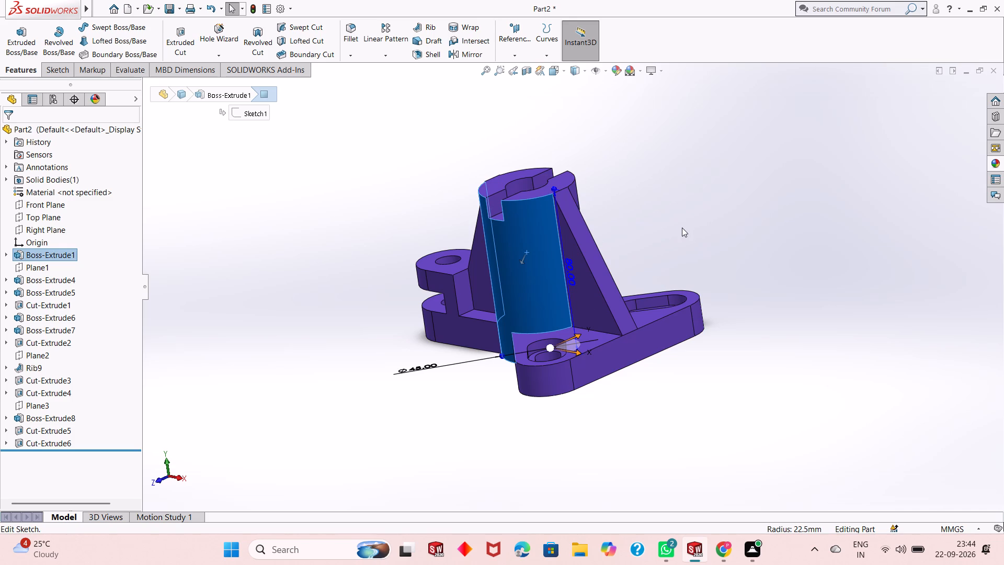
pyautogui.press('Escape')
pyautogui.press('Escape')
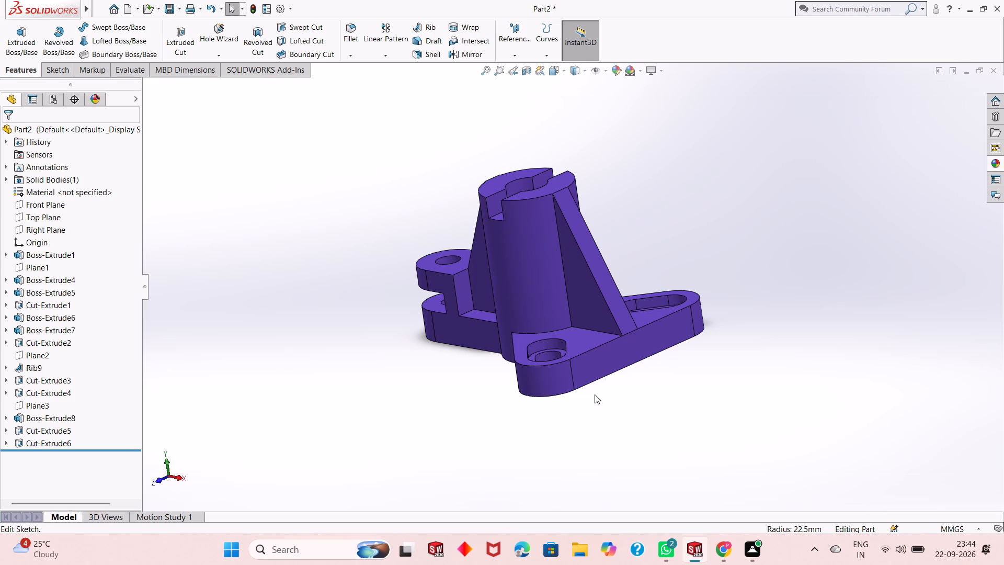
# Apply the polished aluminum metal appearance to the cut feature forming the wider upper recesses of the flange slots.
pyautogui.moveTo(631, 259); pyautogui.dragTo(624, 327, button='middle')
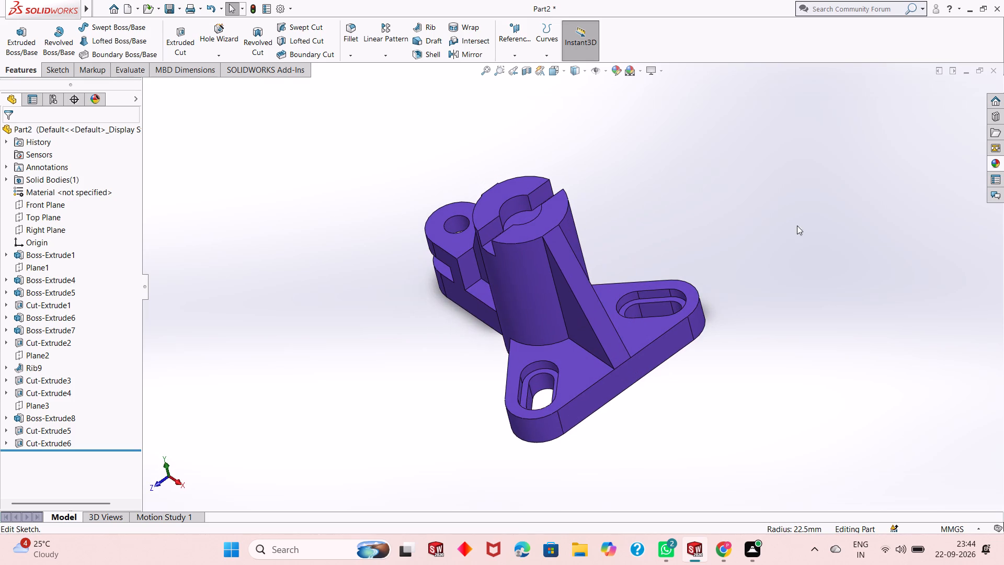
pyautogui.click(996, 160)
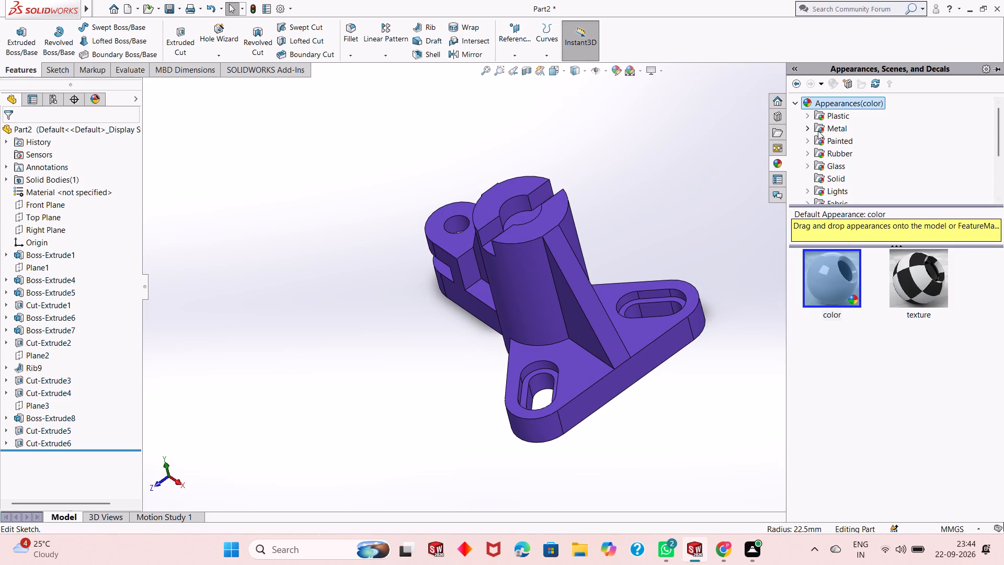
pyautogui.click(830, 130)
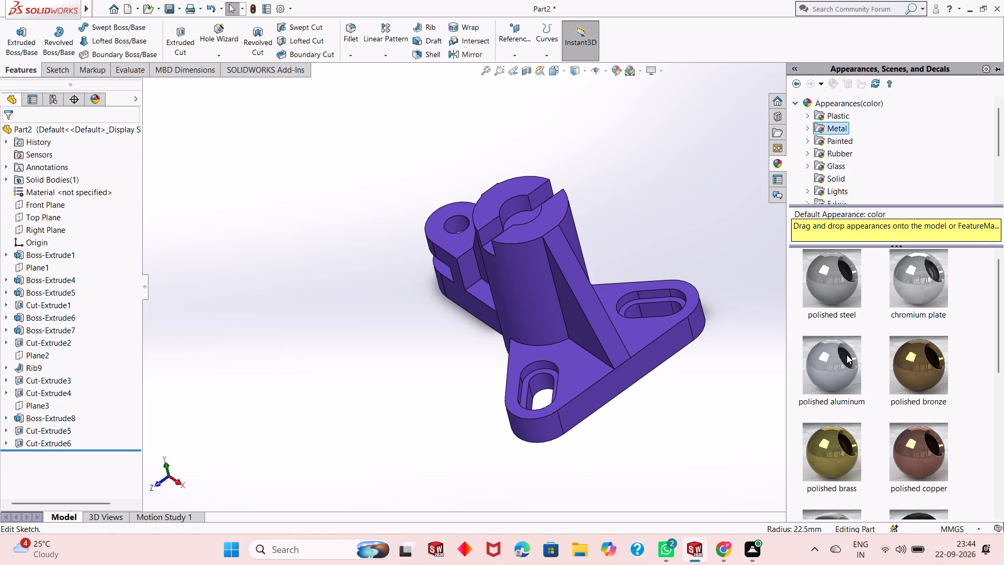
pyautogui.moveTo(839, 384); pyautogui.dragTo(523, 385)
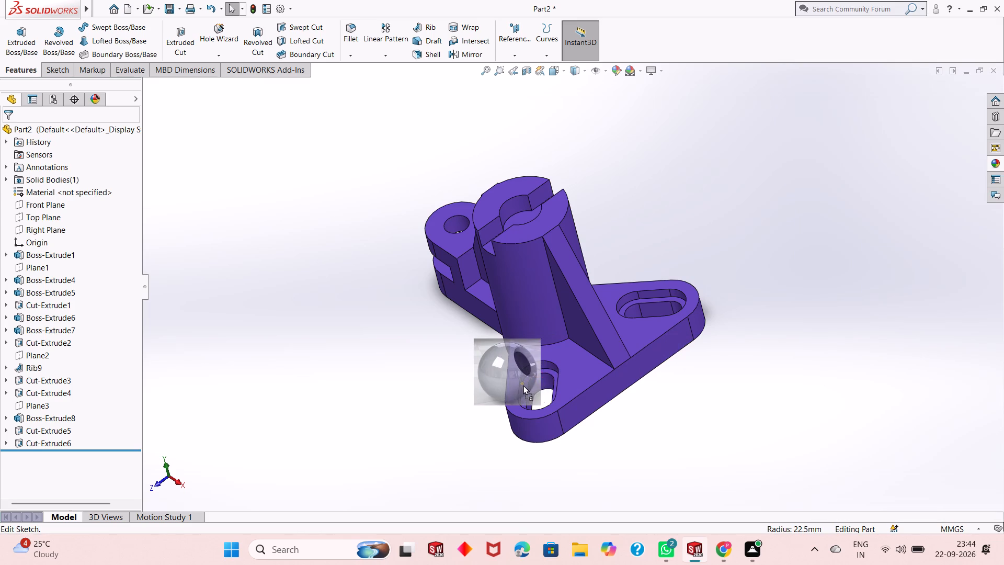
pyautogui.moveTo(523, 385); pyautogui.dragTo(549, 367)
pyautogui.click(549, 367)
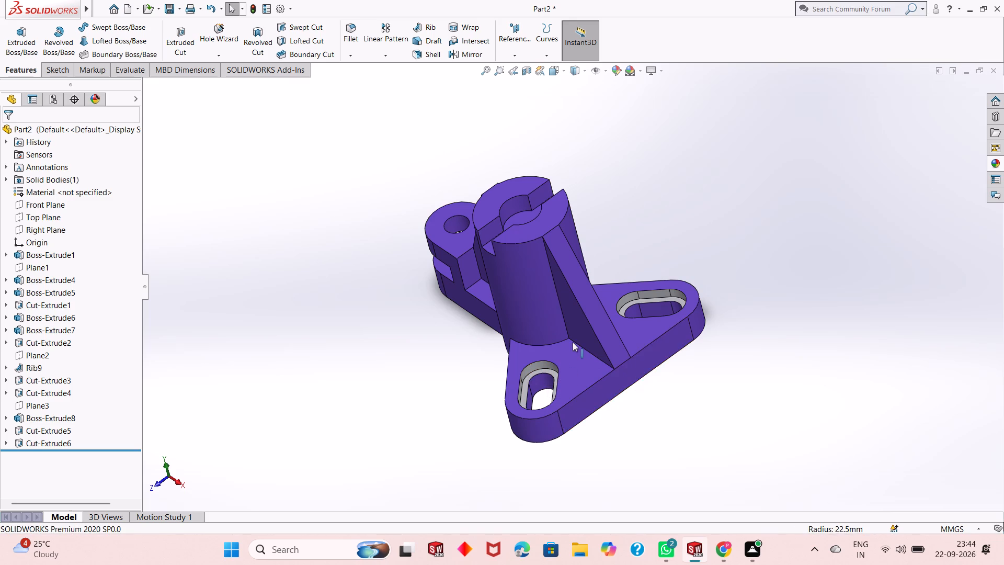
# Apply the polished aluminum appearance to Cut-Extrude4, the narrower through slots in the flange.
pyautogui.scroll(-2, 573, 342)
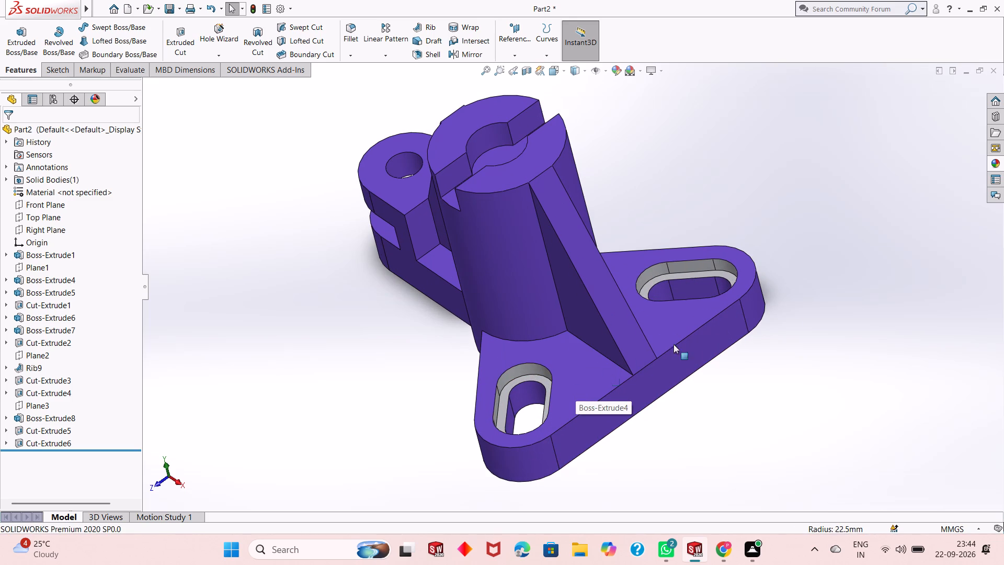
pyautogui.click(994, 163)
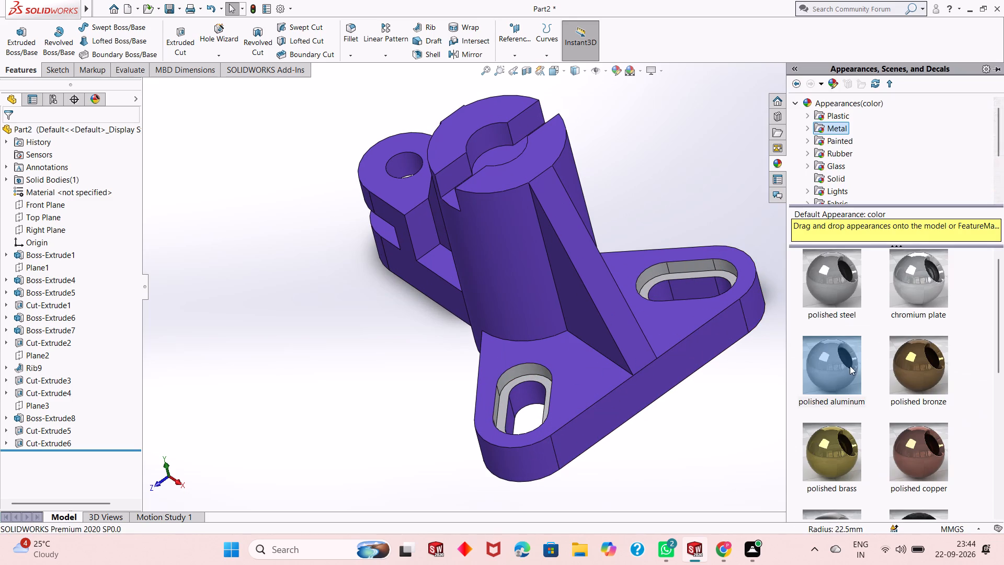
pyautogui.moveTo(846, 364); pyautogui.dragTo(534, 391)
pyautogui.click(534, 391)
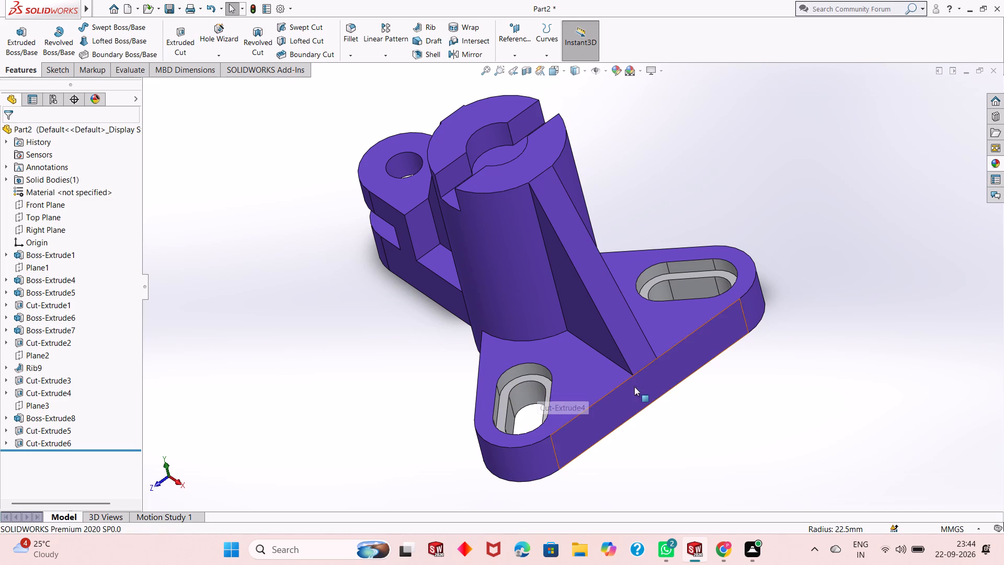
# Apply the polished aluminum appearance to Cut-Extrude2, the hole in the upper prong of the forked arm.
pyautogui.scroll(1, 662, 421)
pyautogui.moveTo(652, 410); pyautogui.dragTo(687, 366, button='middle')
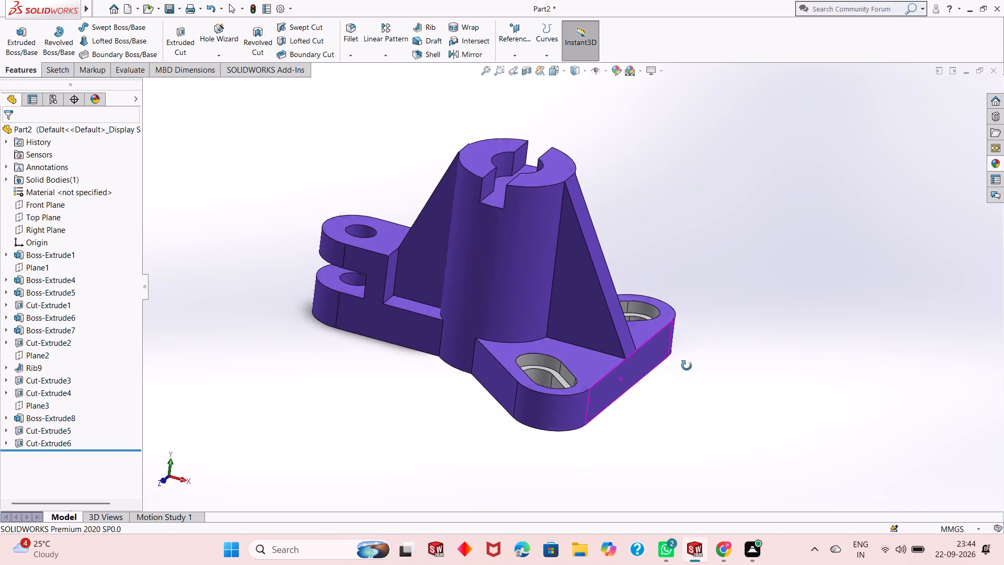
pyautogui.moveTo(687, 366); pyautogui.dragTo(664, 431, button='middle')
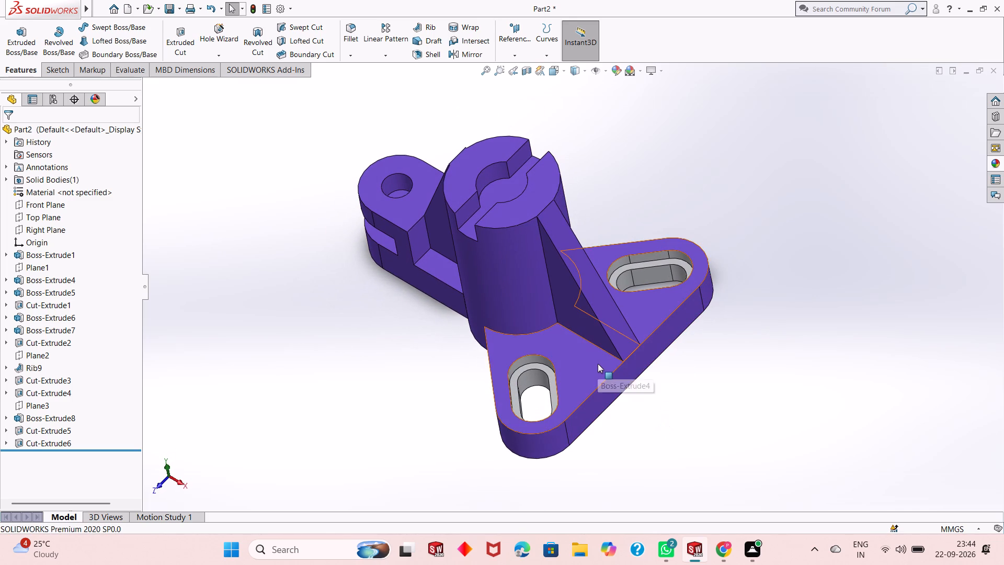
pyautogui.moveTo(598, 364); pyautogui.dragTo(676, 195, button='middle')
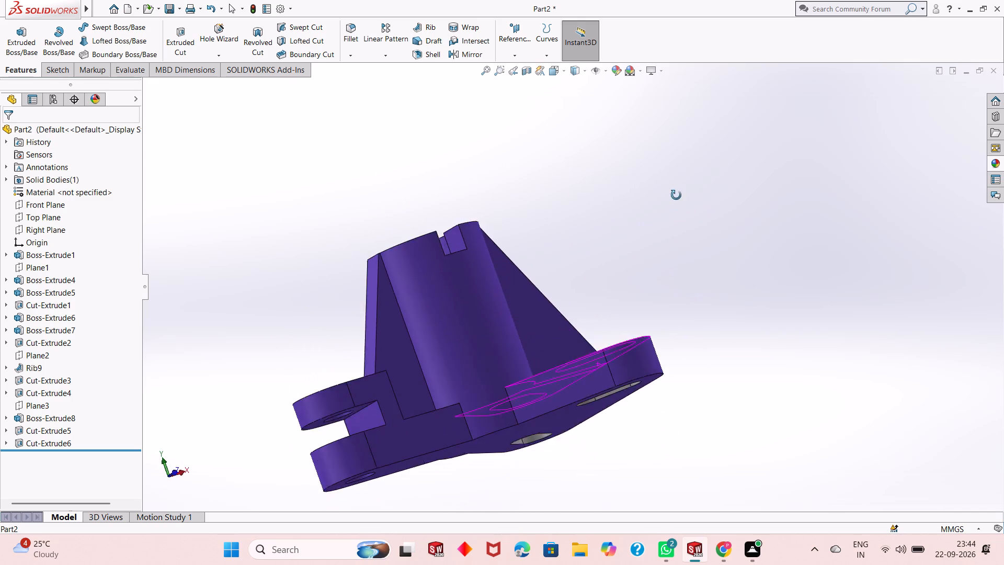
pyautogui.moveTo(676, 195); pyautogui.dragTo(671, 391, button='middle')
pyautogui.scroll(3, 466, 396)
pyautogui.scroll(-3, 469, 450)
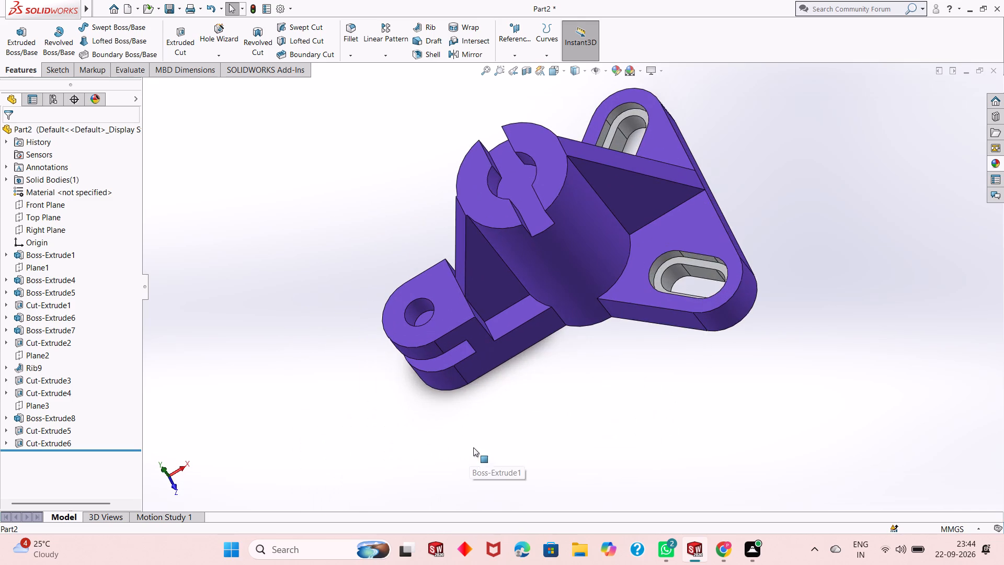
pyautogui.moveTo(489, 386); pyautogui.dragTo(496, 308, button='middle')
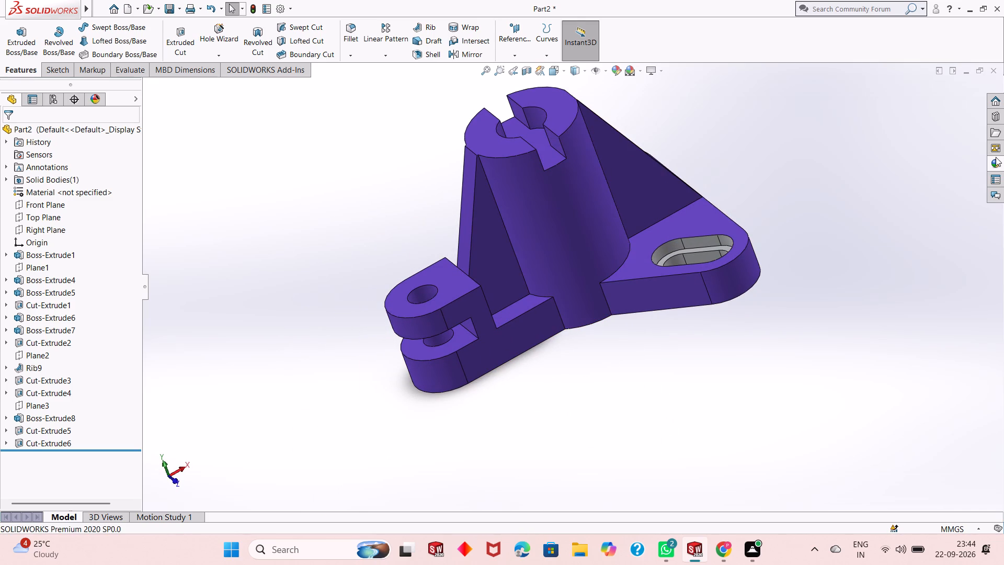
pyautogui.click(996, 156)
pyautogui.moveTo(839, 365); pyautogui.dragTo(793, 355)
pyautogui.moveTo(638, 319); pyautogui.dragTo(490, 306)
pyautogui.click(602, 208)
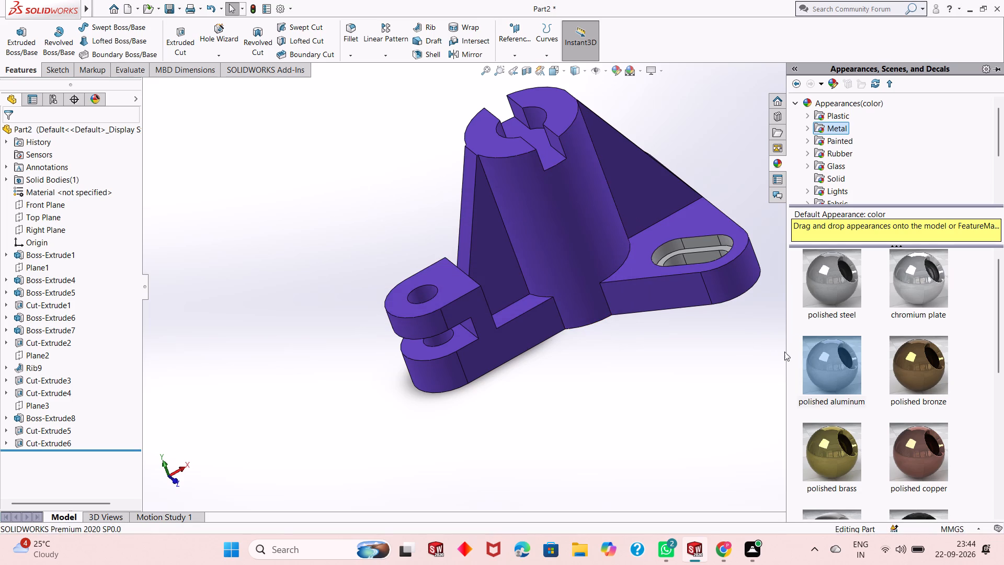
pyautogui.moveTo(831, 374); pyautogui.dragTo(412, 292)
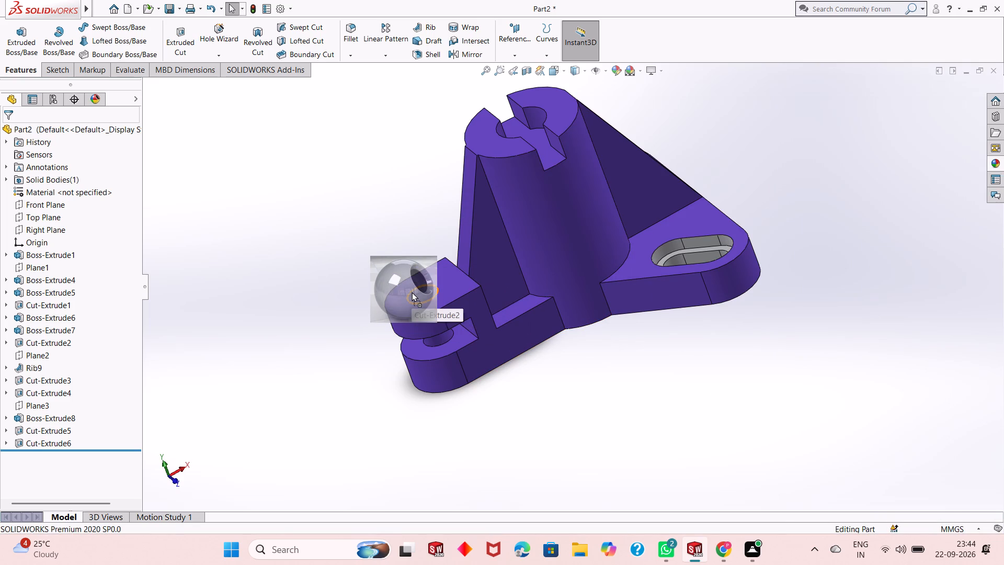
pyautogui.moveTo(412, 292); pyautogui.dragTo(419, 291)
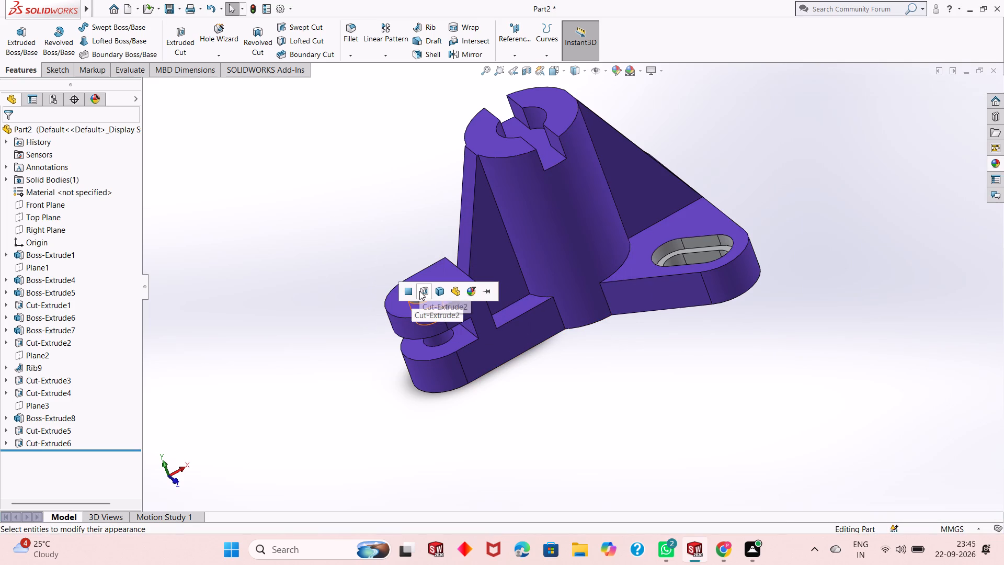
pyautogui.click(419, 291)
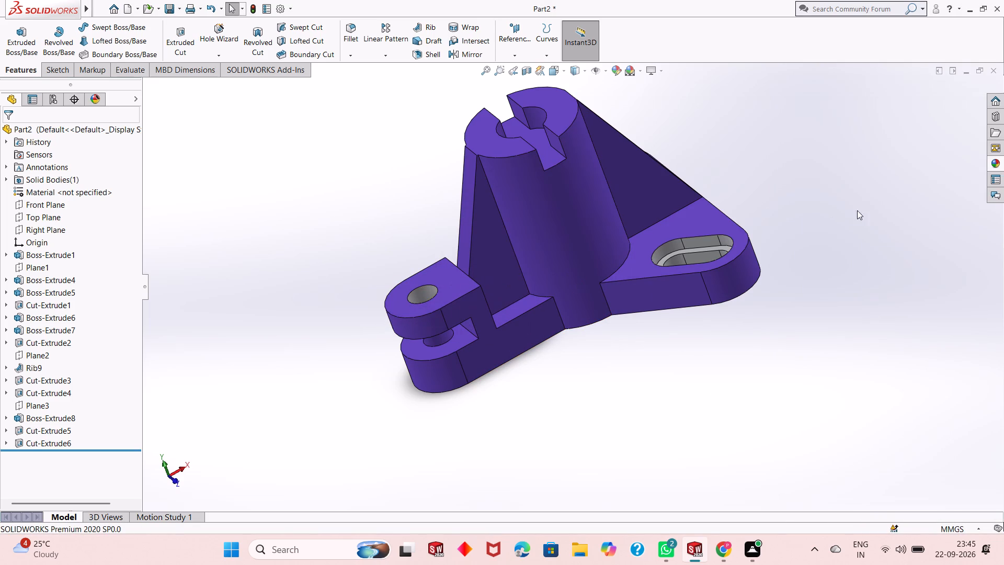
# Apply the polished aluminum appearance to the cut feature forming the hole in the lower prong of the forked arm.
pyautogui.click(995, 163)
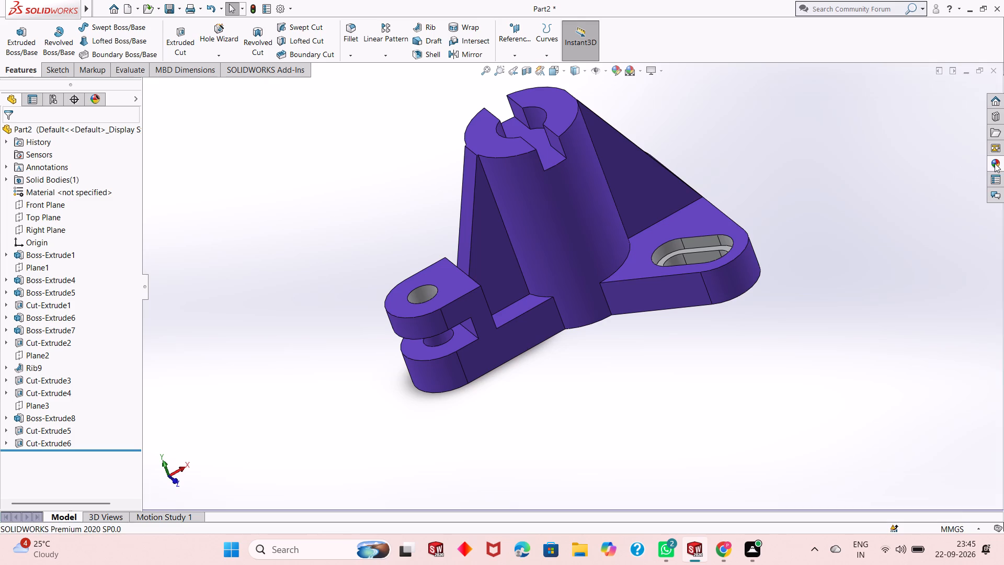
pyautogui.moveTo(832, 375); pyautogui.dragTo(517, 359)
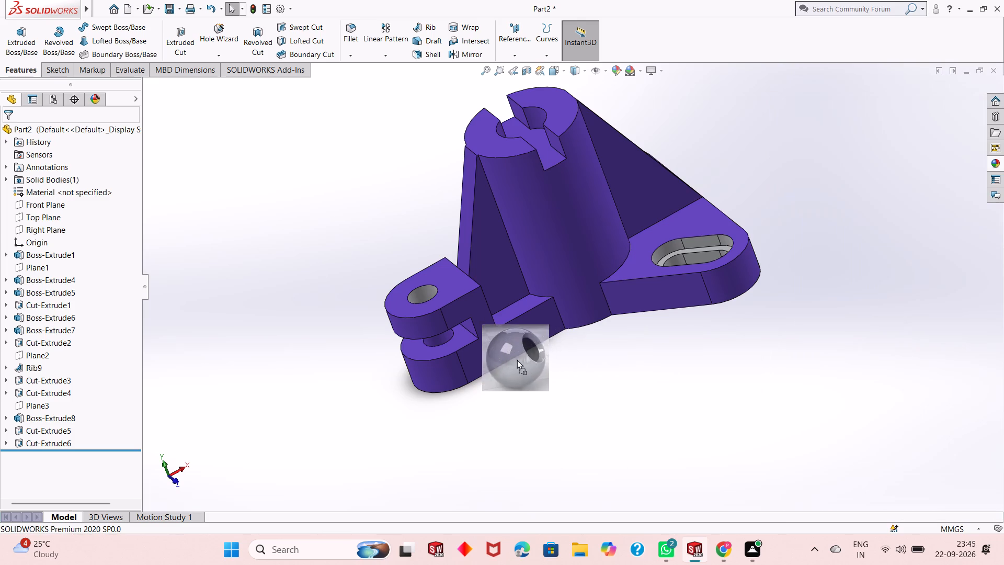
pyautogui.moveTo(517, 359); pyautogui.dragTo(438, 340)
pyautogui.click(438, 339)
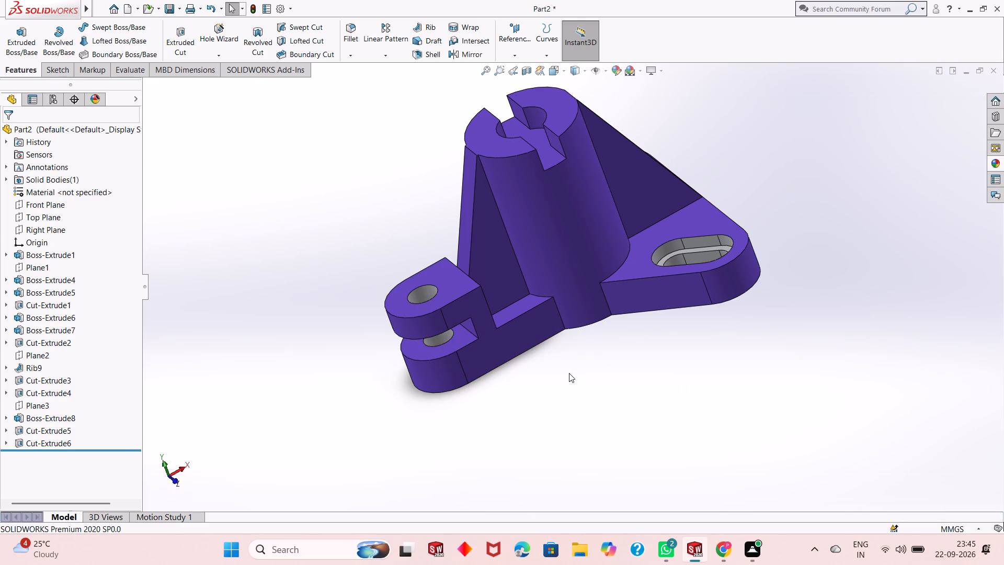
# Apply the polished aluminum appearance to Cut-Extrude6, the slot and central recess in the top of the cylinder.
pyautogui.scroll(2, 568, 374)
pyautogui.scroll(-2, 583, 121)
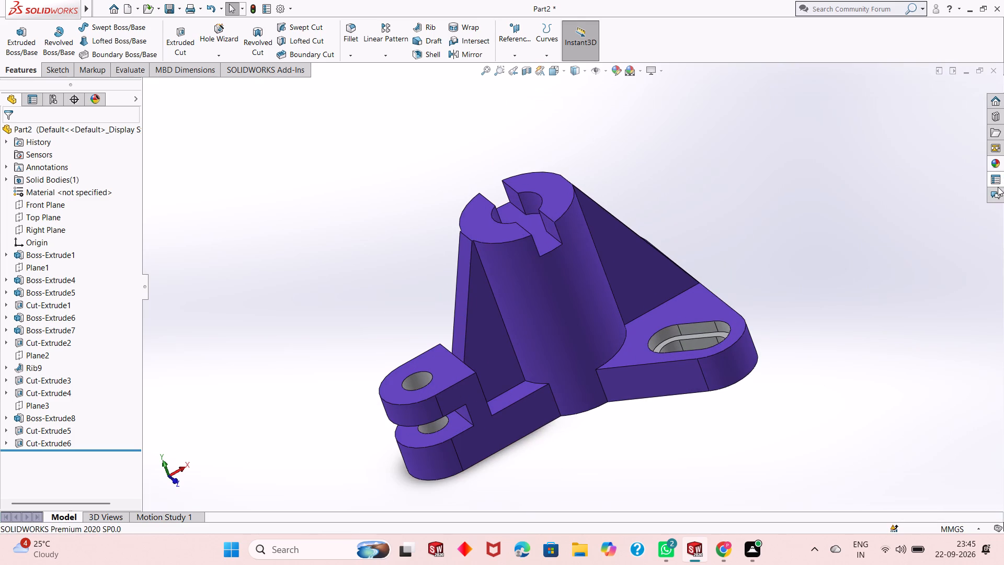
pyautogui.click(992, 163)
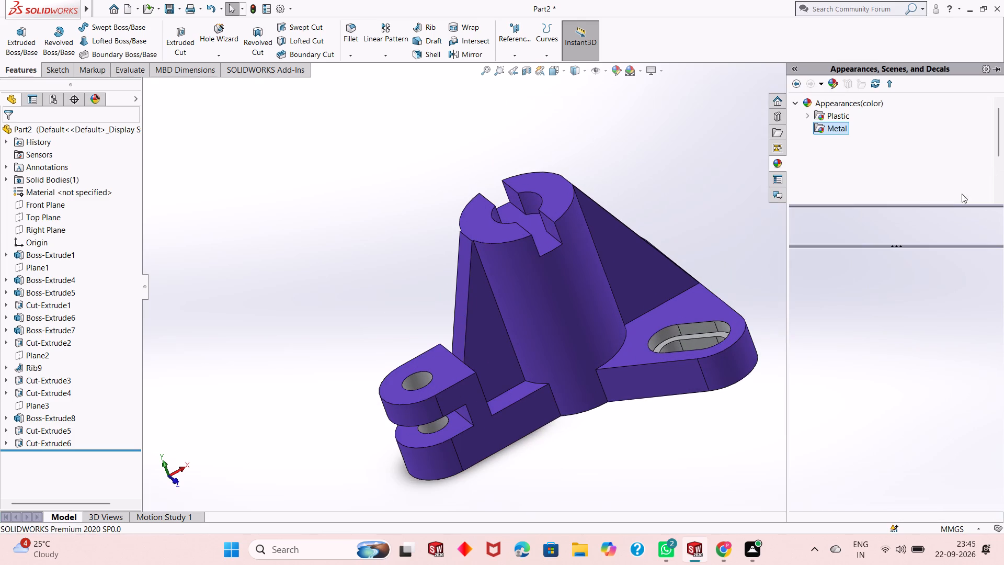
pyautogui.moveTo(839, 360); pyautogui.dragTo(520, 202)
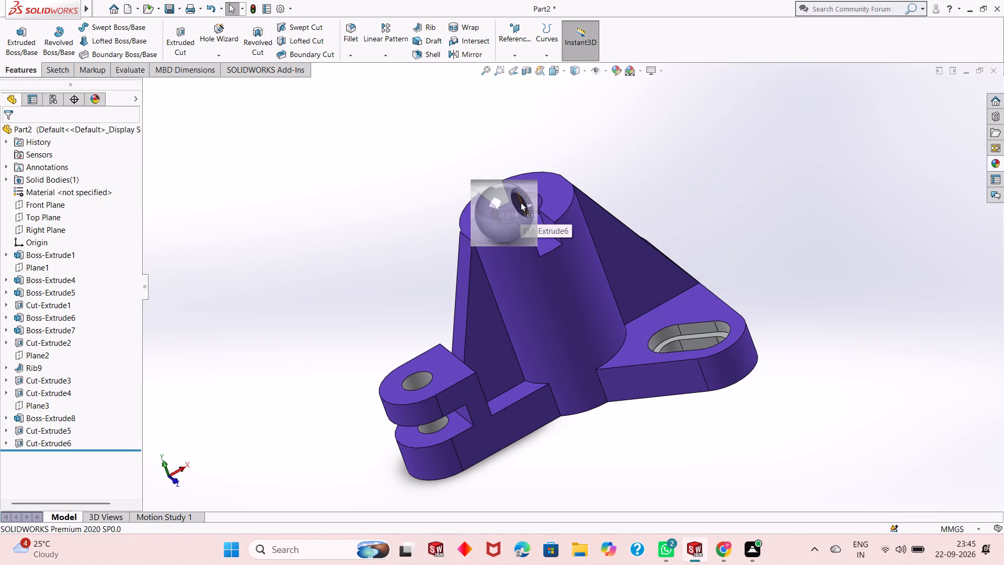
pyautogui.moveTo(520, 202); pyautogui.dragTo(527, 197)
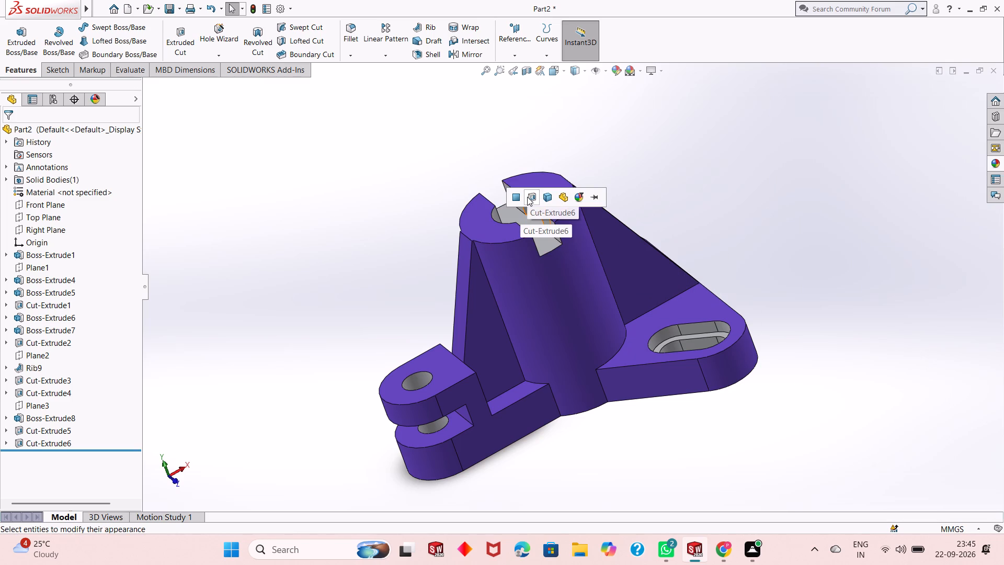
pyautogui.click(527, 197)
# Examine the coloured part from several angles, checking the cylinder's top slot, fork holes, flange slots and ribs.
pyautogui.moveTo(583, 268); pyautogui.dragTo(576, 222, button='middle')
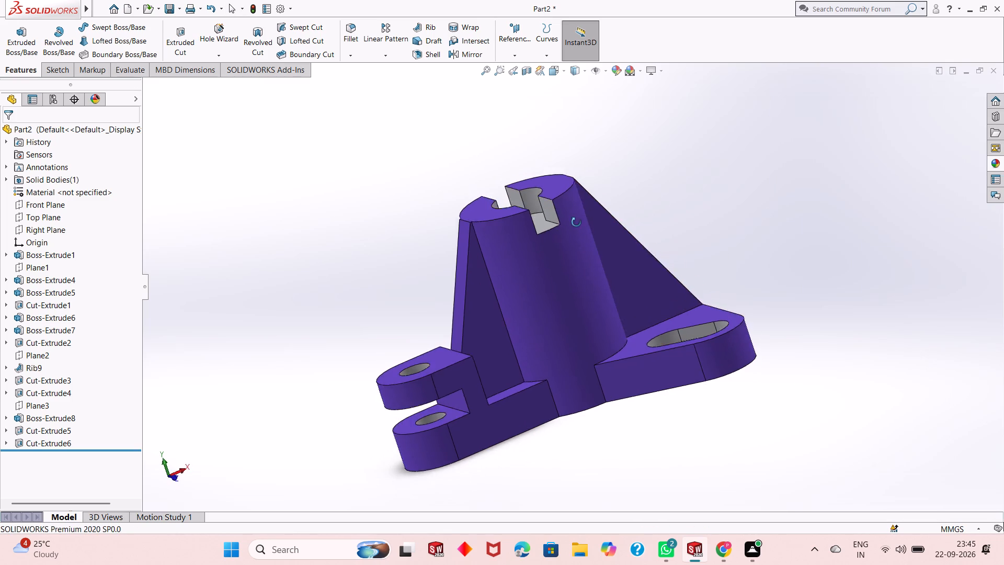
pyautogui.moveTo(576, 222); pyautogui.dragTo(659, 182, button='middle')
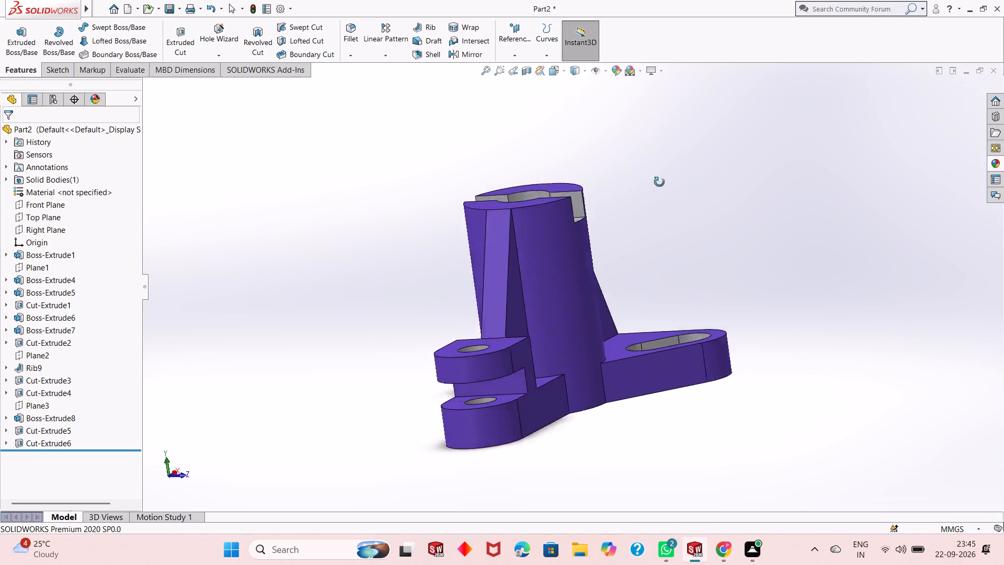
pyautogui.moveTo(659, 182); pyautogui.dragTo(521, 326, button='middle')
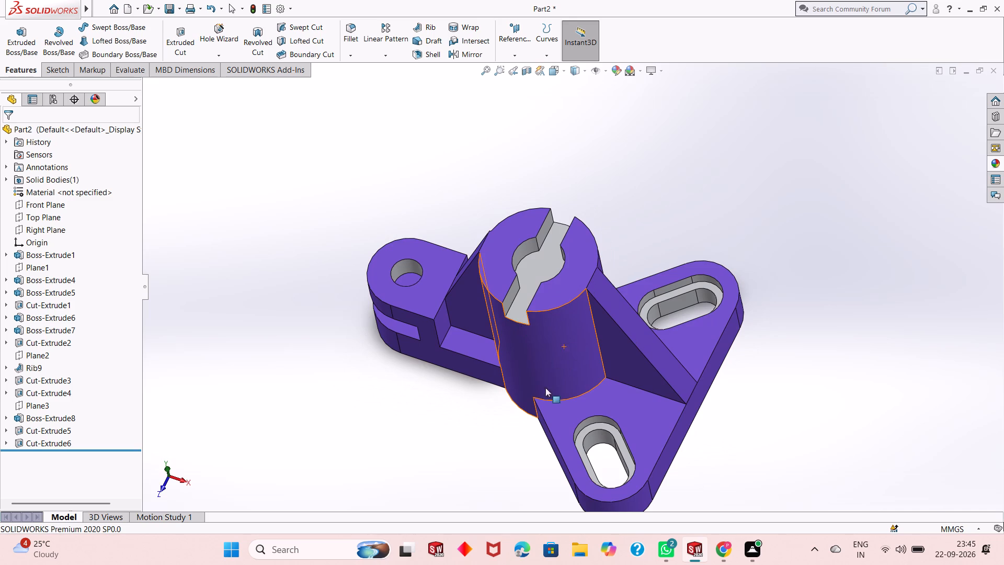
pyautogui.scroll(2, 503, 427)
pyautogui.moveTo(524, 418); pyautogui.dragTo(536, 338, button='middle')
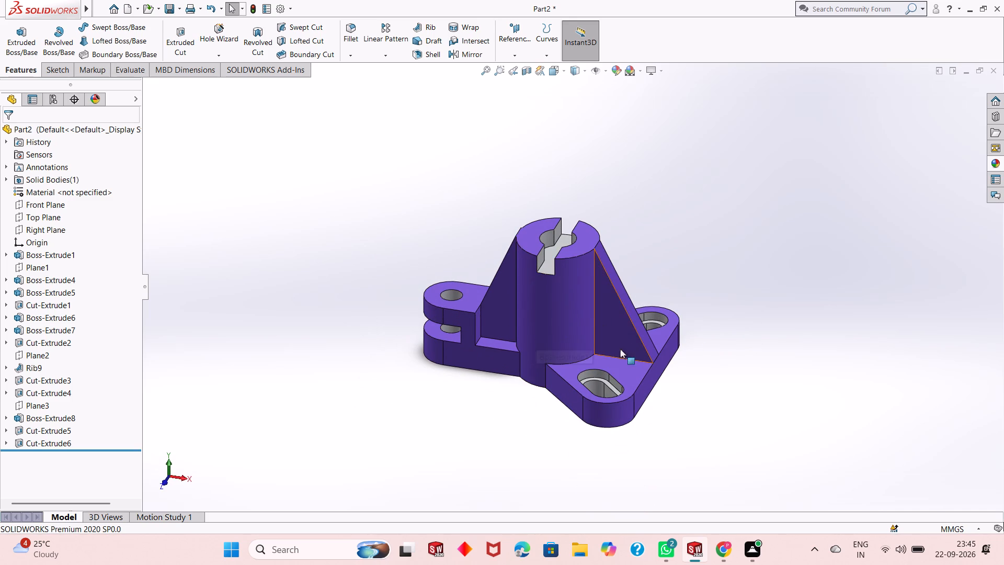
pyautogui.moveTo(649, 414); pyautogui.dragTo(669, 335, button='middle')
pyautogui.moveTo(695, 302); pyautogui.dragTo(637, 450, button='middle')
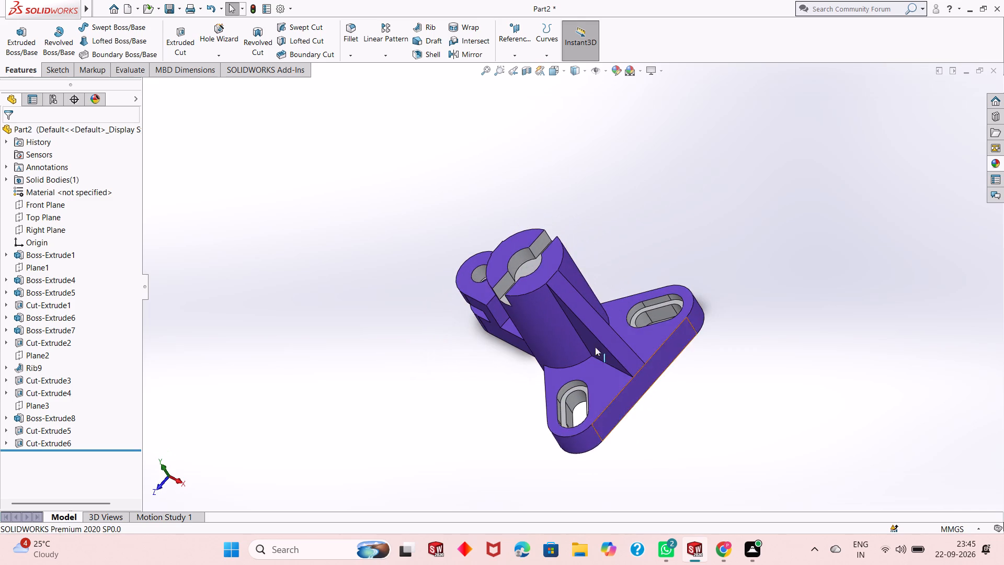
pyautogui.scroll(-1, 584, 281)
pyautogui.moveTo(614, 388); pyautogui.dragTo(690, 273, button='middle')
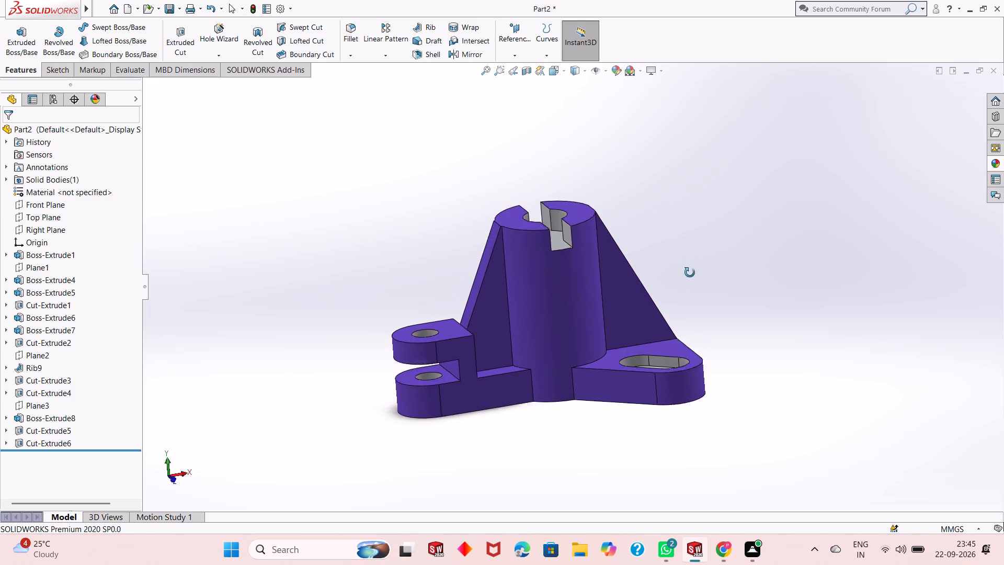
pyautogui.moveTo(690, 273); pyautogui.dragTo(672, 283, button='middle')
pyautogui.scroll(-2, 672, 282)
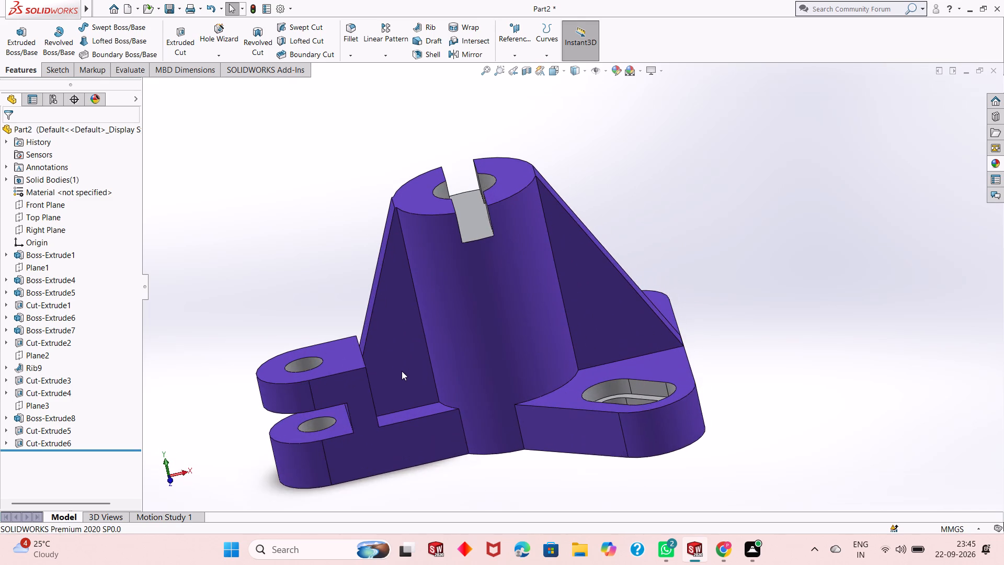
pyautogui.scroll(-1, 403, 370)
pyautogui.moveTo(452, 390); pyautogui.dragTo(454, 518, button='middle')
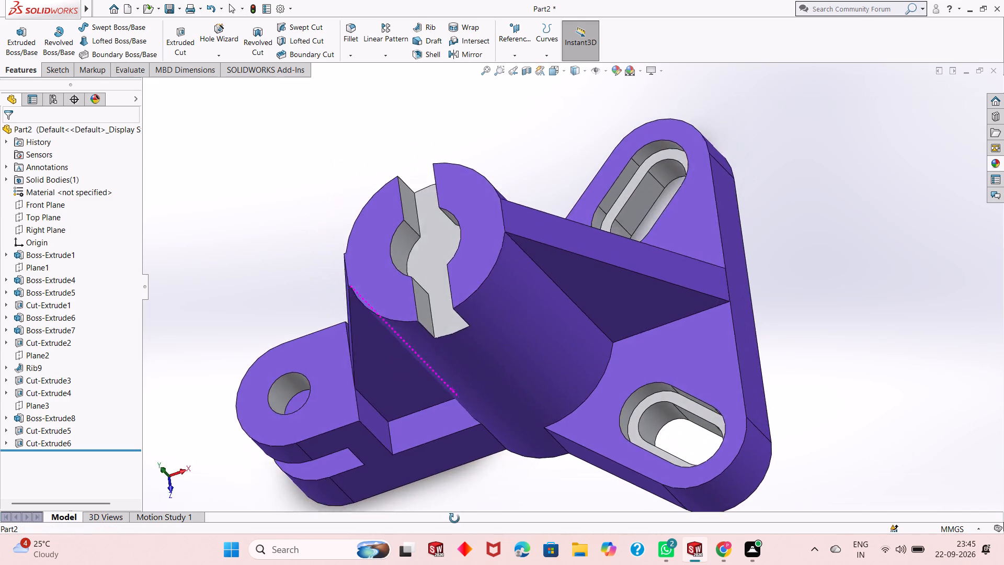
pyautogui.moveTo(454, 518); pyautogui.dragTo(478, 450, button='middle')
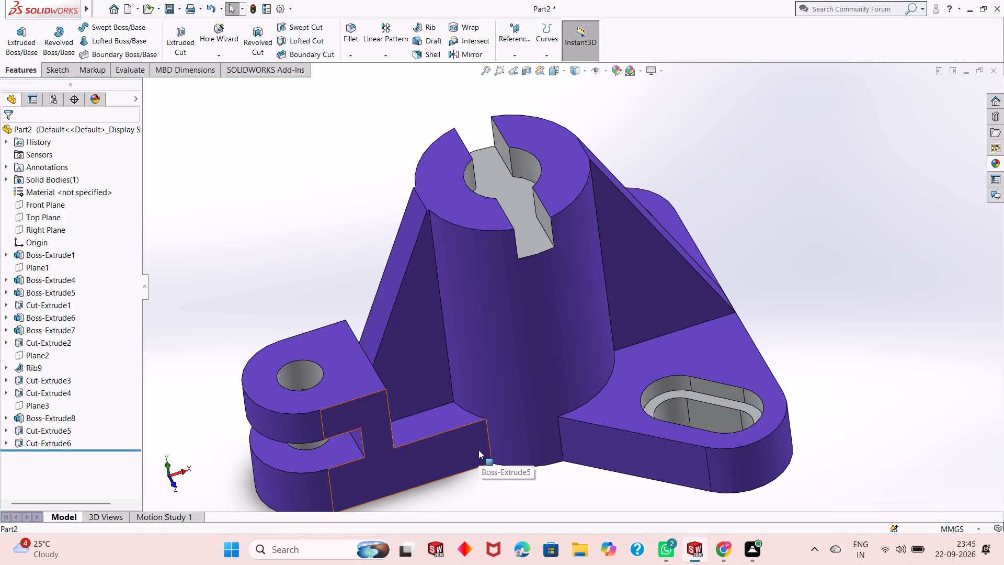
pyautogui.moveTo(485, 434); pyautogui.dragTo(466, 387, button='middle')
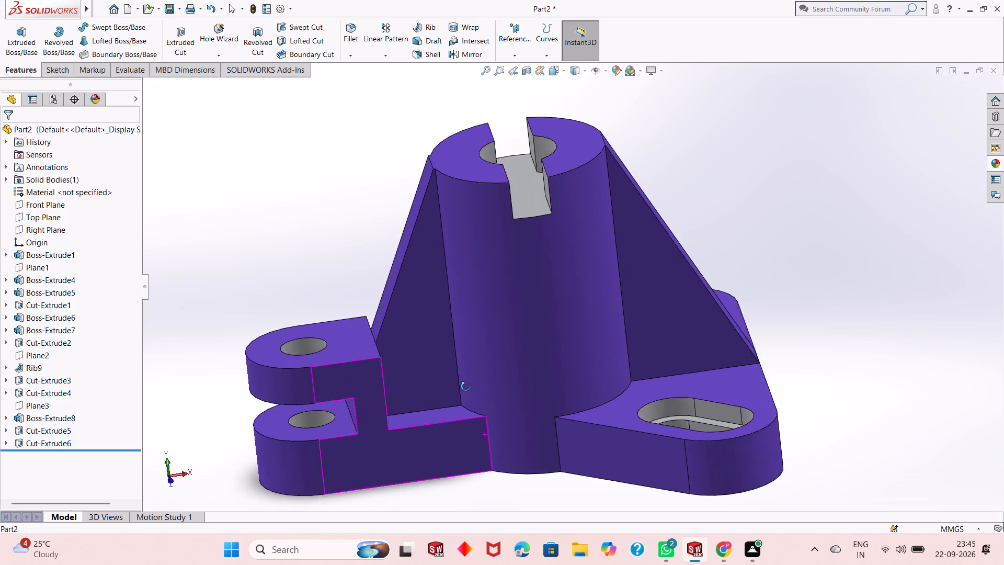
pyautogui.moveTo(466, 387); pyautogui.dragTo(454, 435, button='middle')
pyautogui.scroll(-2, 463, 340)
pyautogui.scroll(2, 458, 371)
pyautogui.moveTo(500, 432); pyautogui.dragTo(526, 350, button='middle')
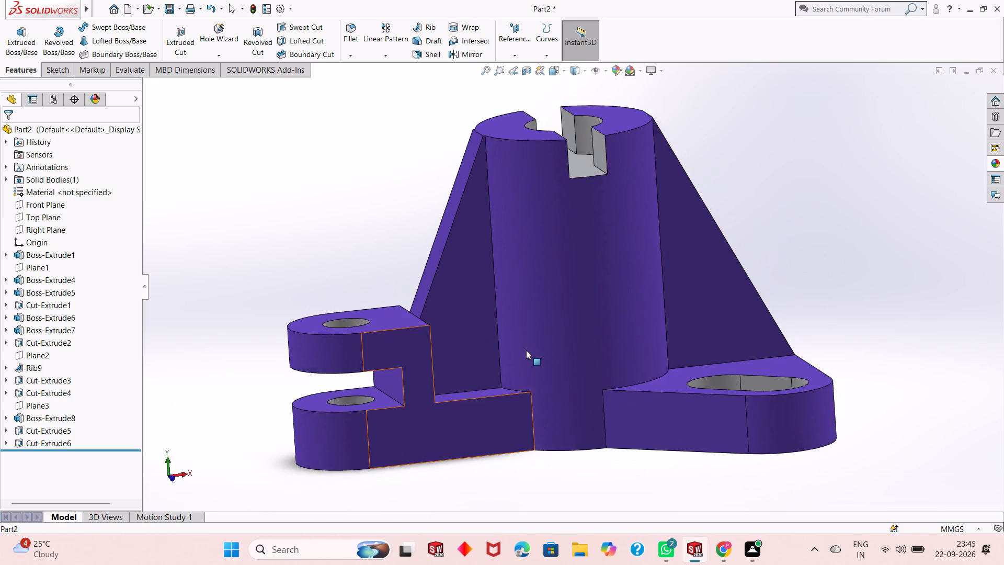
pyautogui.scroll(1, 526, 350)
pyautogui.scroll(-2, 680, 207)
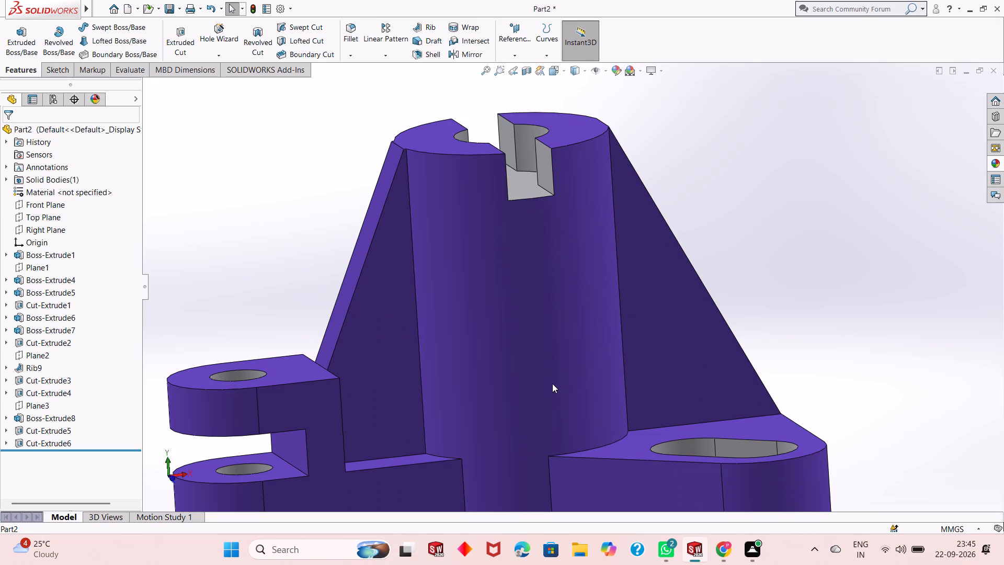
pyautogui.moveTo(552, 384); pyautogui.dragTo(559, 367, button='middle')
pyautogui.scroll(-2, 531, 385)
pyautogui.scroll(5, 529, 402)
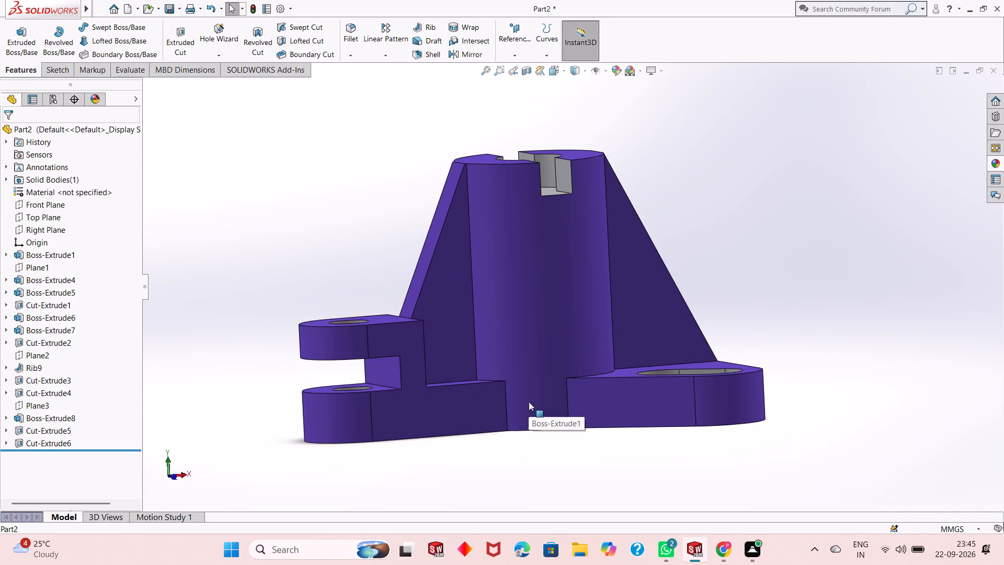
pyautogui.moveTo(543, 305); pyautogui.dragTo(493, 468, button='middle')
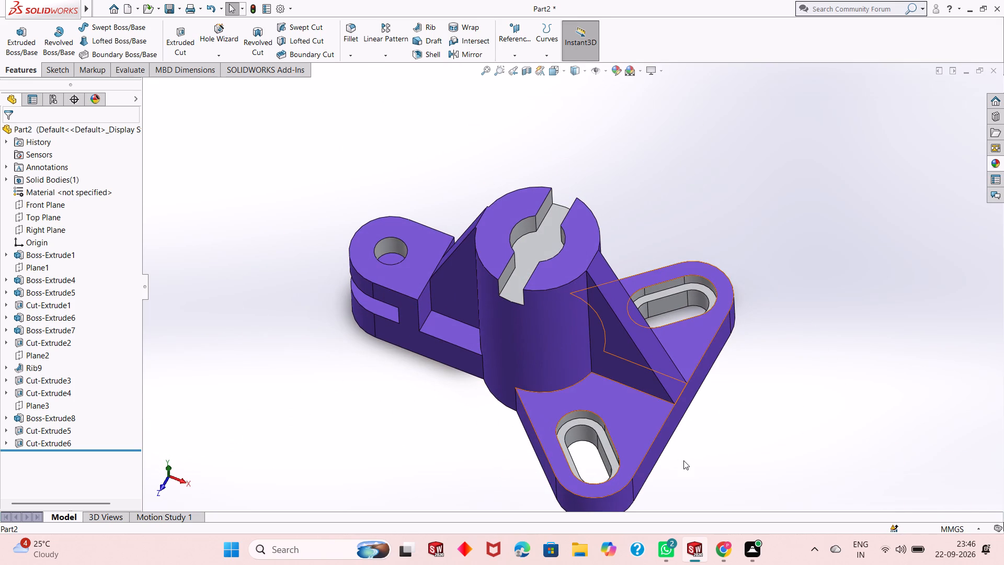
pyautogui.rightClick(372, 414)
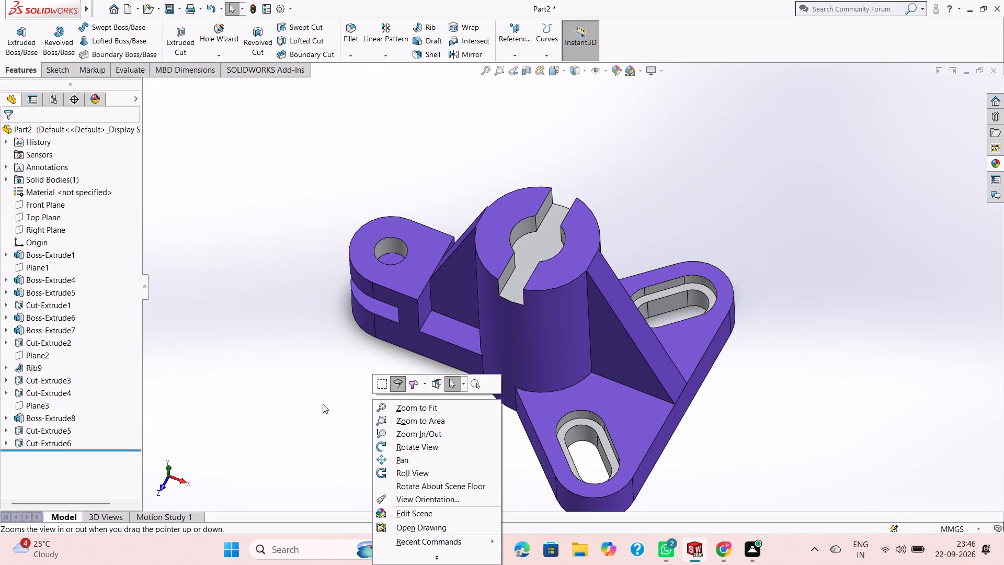
pyautogui.click(316, 401)
pyautogui.moveTo(448, 378); pyautogui.dragTo(443, 333, button='middle')
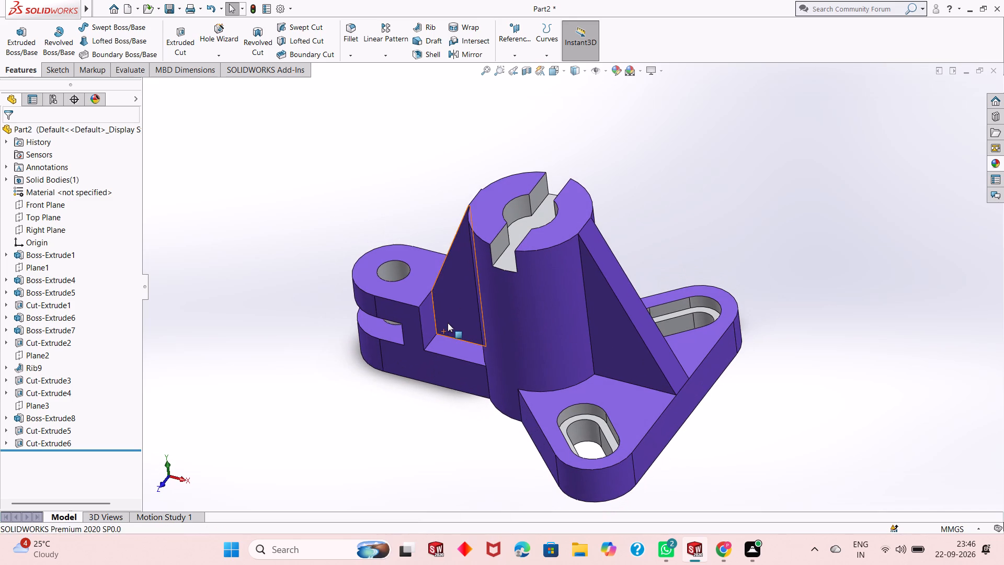
pyautogui.moveTo(659, 473); pyautogui.dragTo(655, 418, button='middle')
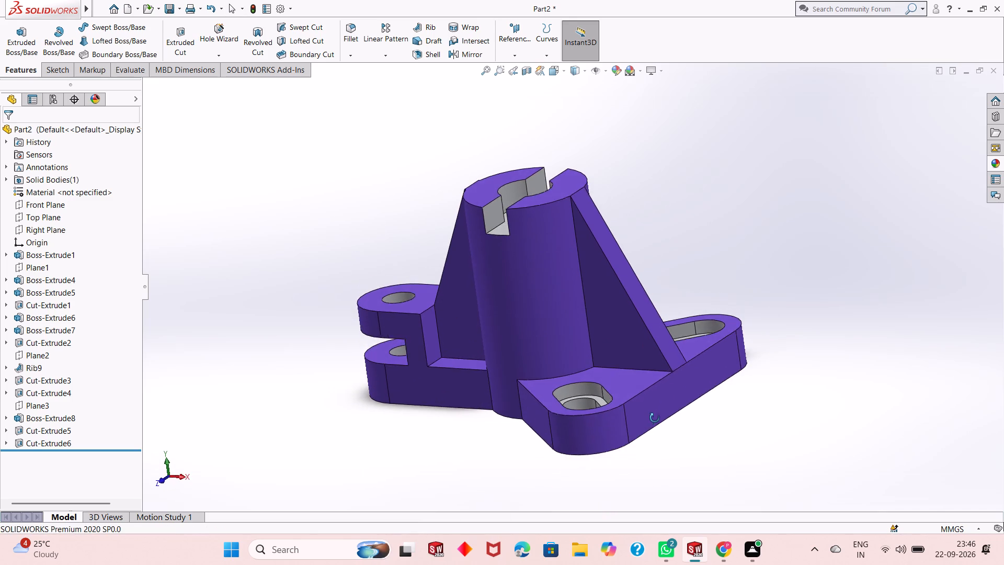
pyautogui.moveTo(655, 418); pyautogui.dragTo(659, 448, button='middle')
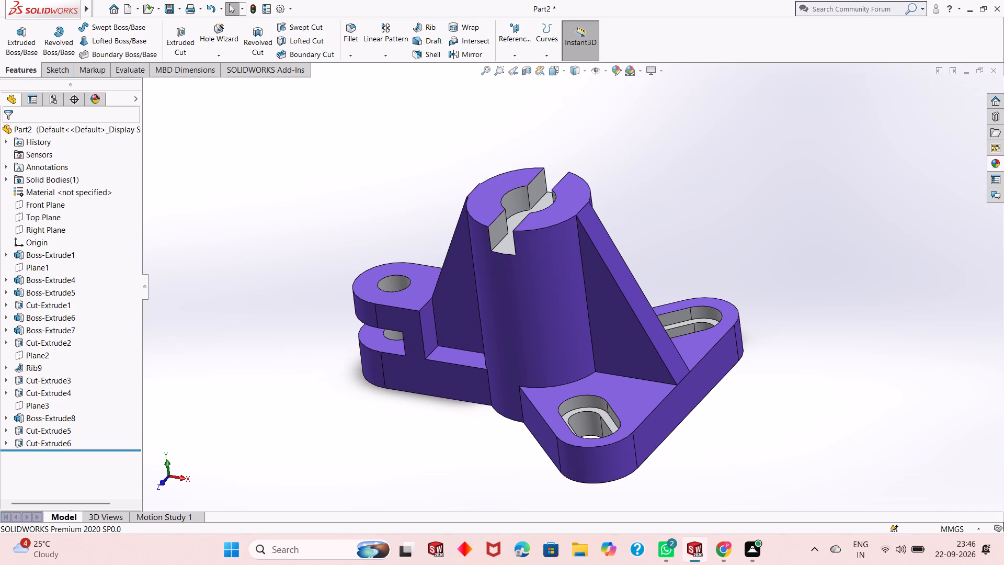
pyautogui.scroll(4, 460, 349)
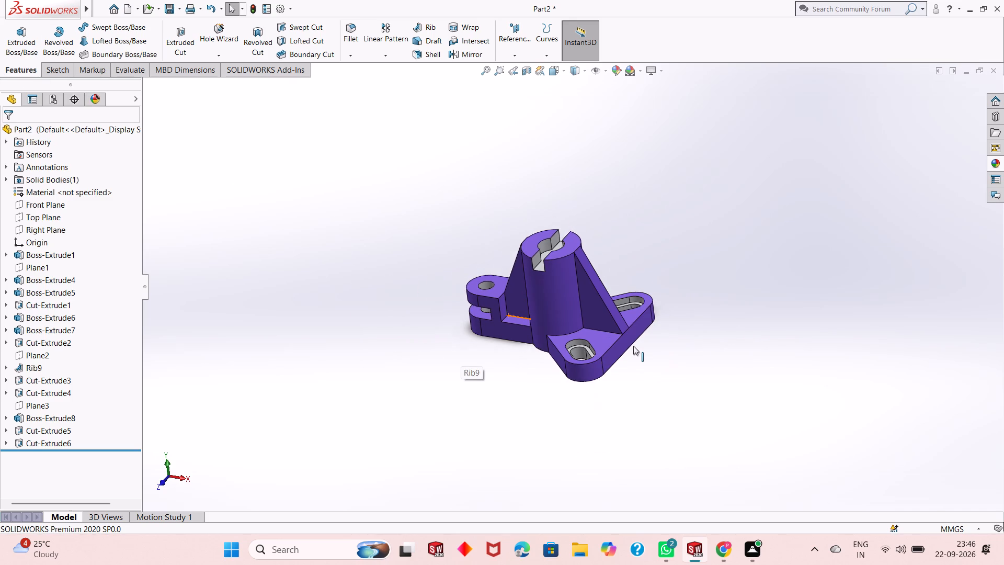
pyautogui.scroll(-2, 633, 346)
pyautogui.scroll(1, 490, 245)
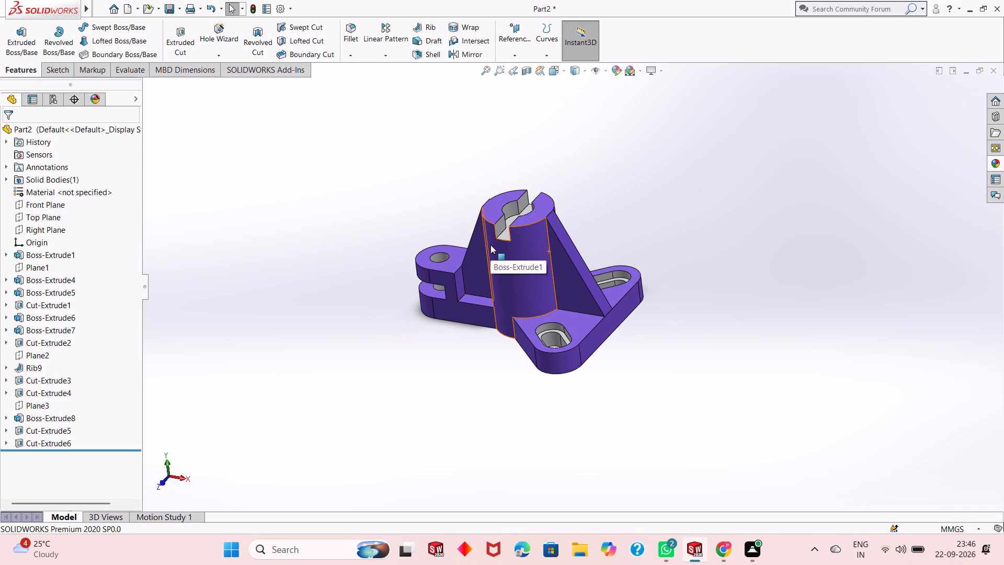
pyautogui.scroll(-1, 490, 245)
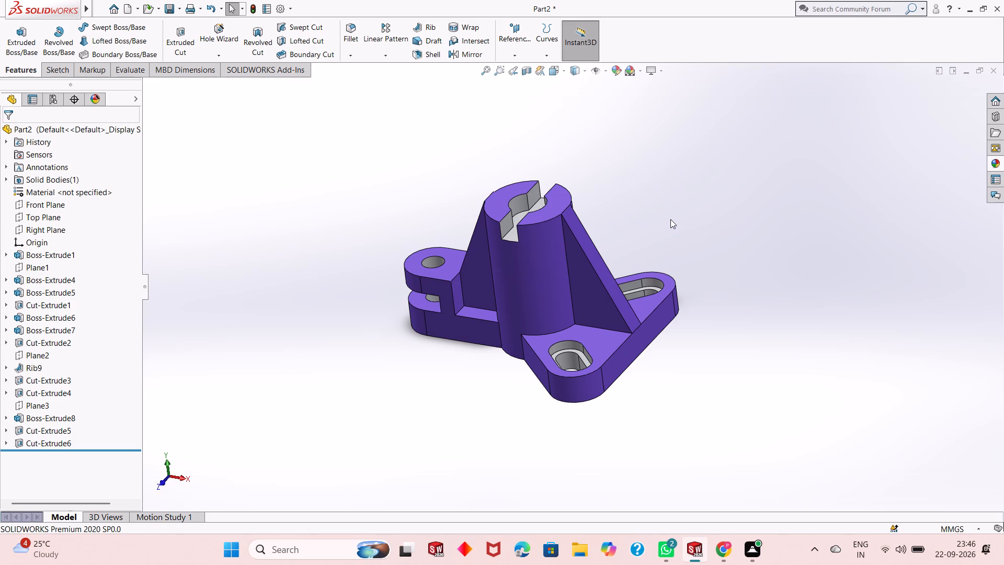
# Show the whole part in the isometric view.
pyautogui.hotkey('ctrl', '7')
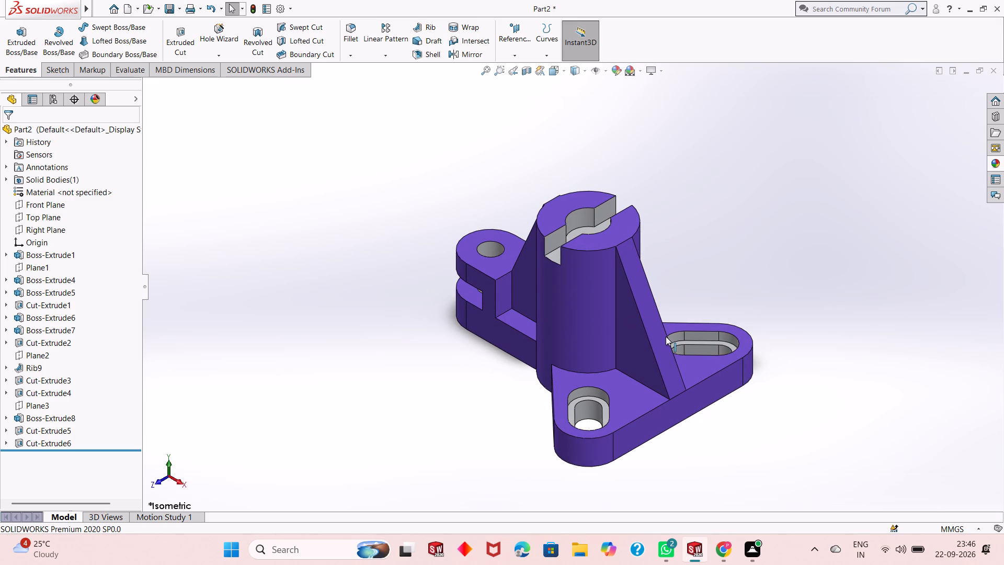
pyautogui.scroll(2, 656, 354)
pyautogui.scroll(-2, 737, 352)
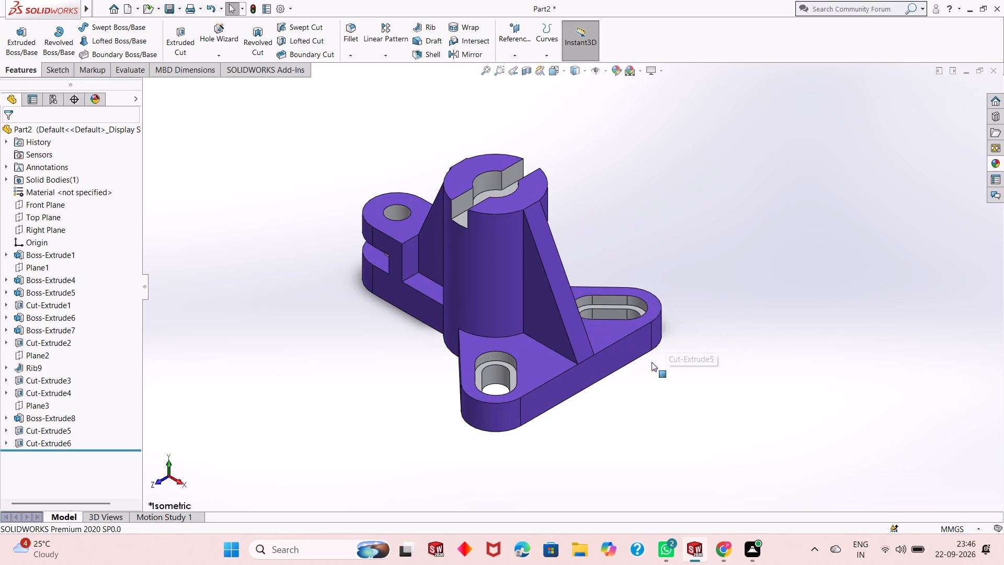
pyautogui.scroll(1, 647, 364)
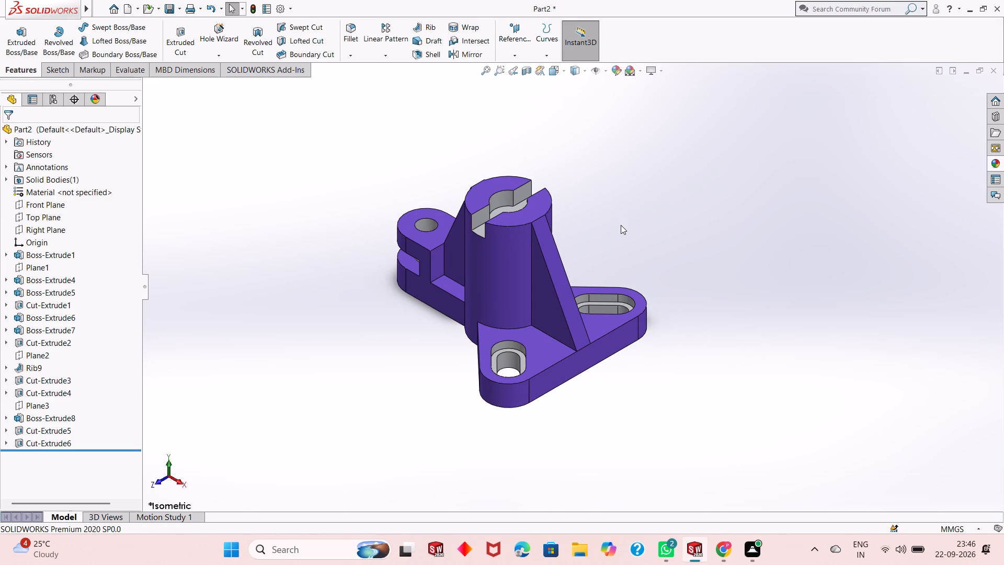
# Save the part in the Downloads folder as "Vertical shaft mounting bracket with reinforced support" in SOLIDWORKS Part format.
pyautogui.hotkey('ctrl', 's')
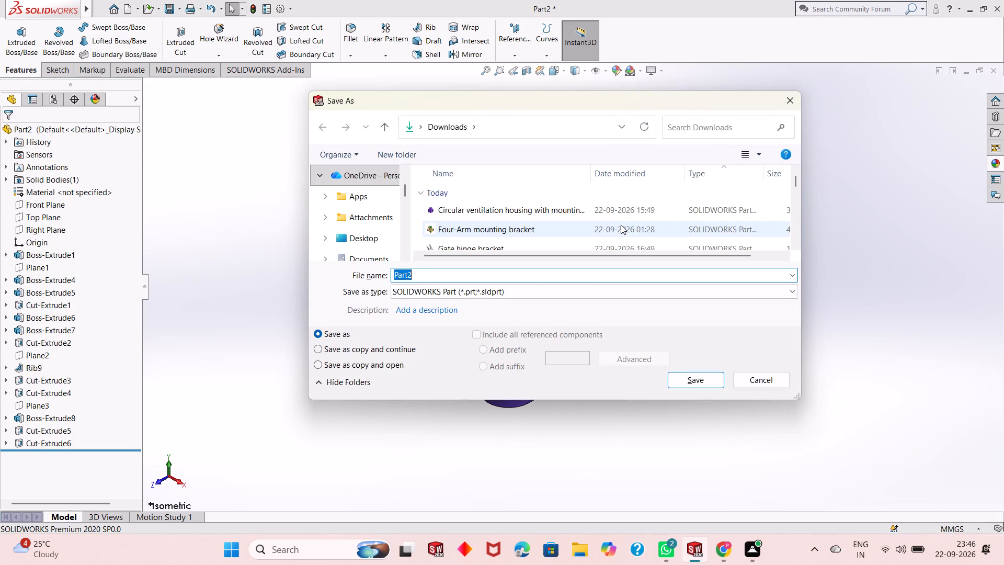
pyautogui.write('Vertical')
pyautogui.press('space')
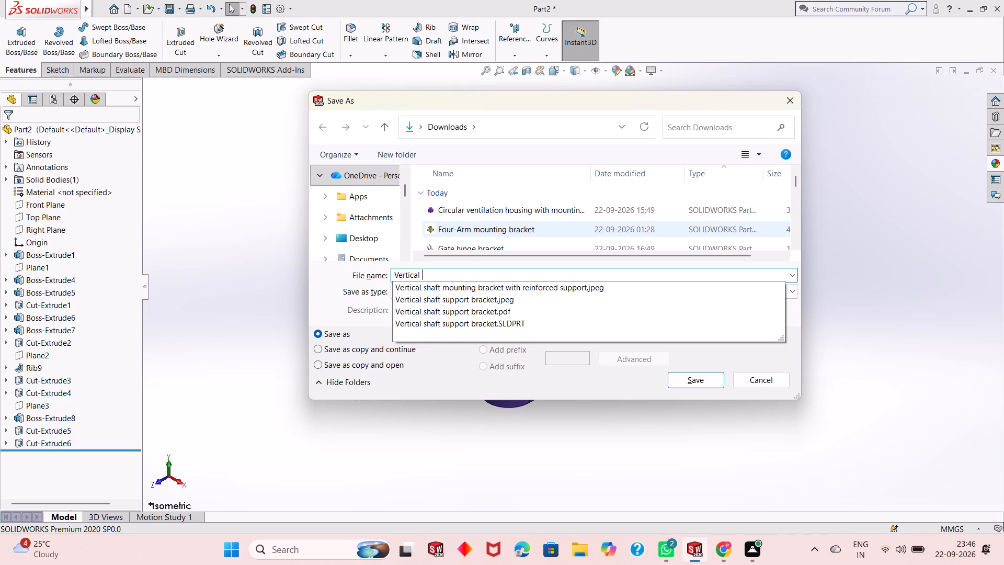
pyautogui.write('shaft')
pyautogui.press('space')
pyautogui.write('mounting')
pyautogui.press('space')
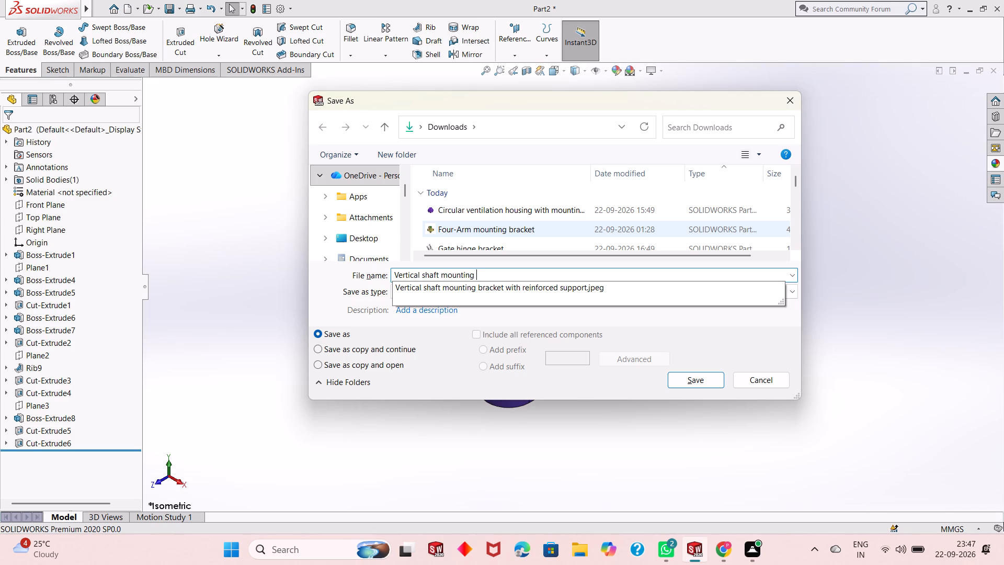
pyautogui.write('bracket')
pyautogui.press('space')
pyautogui.write('it')
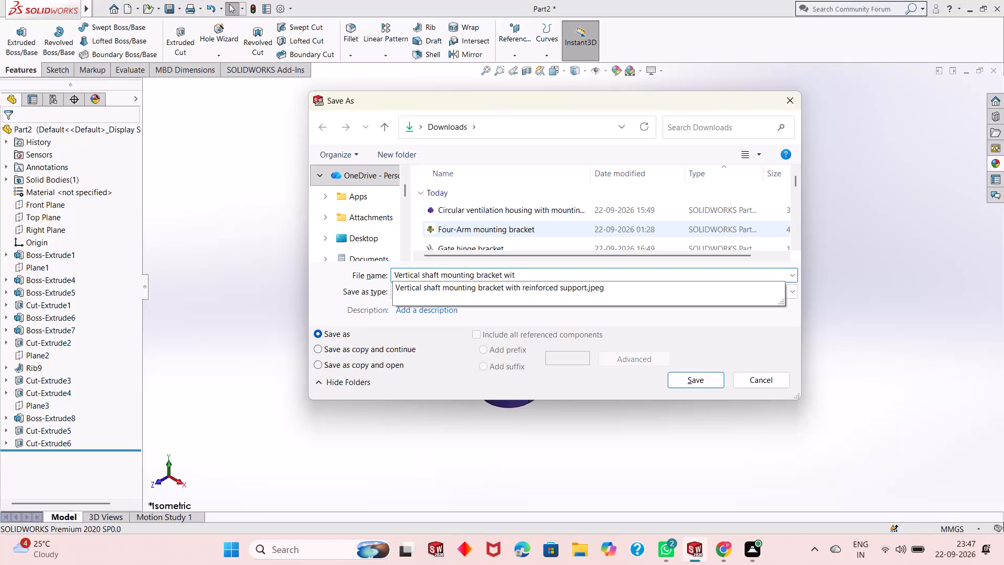
pyautogui.write('h')
pyautogui.press('space')
pyautogui.write('reinforced')
pyautogui.press('space')
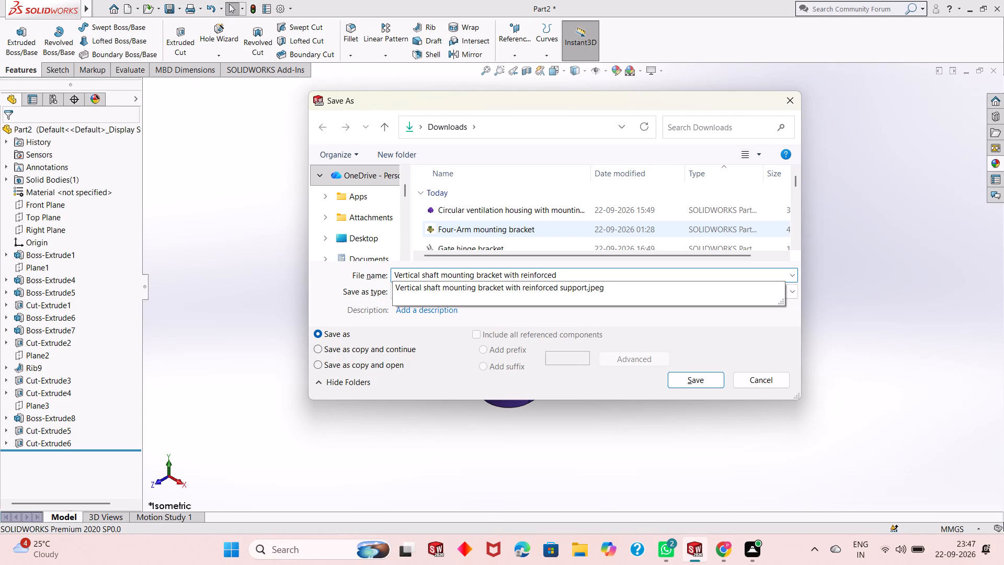
pyautogui.write('supp')
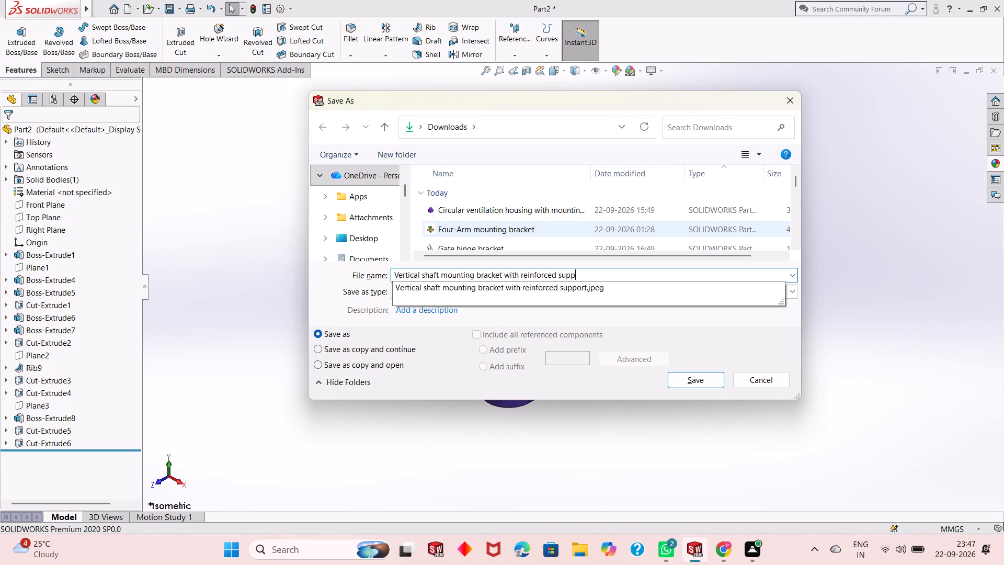
pyautogui.press('o')
pyautogui.write('rt')
pyautogui.press('Return')
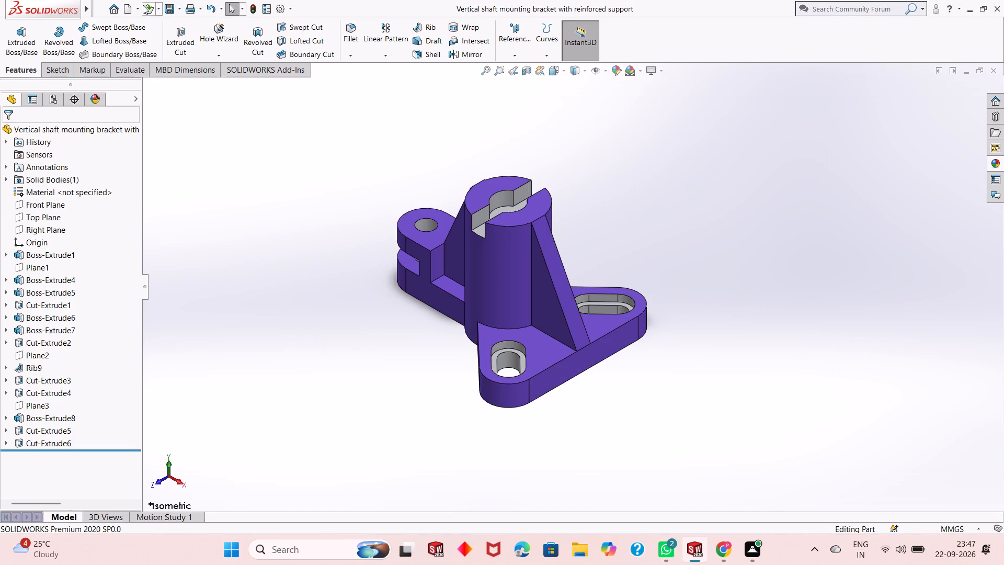
# Save a PDF copy of the isometric view in Downloads under the same file name, using Adobe Portable Document Format.
pyautogui.click(182, 8)
pyautogui.click(178, 8)
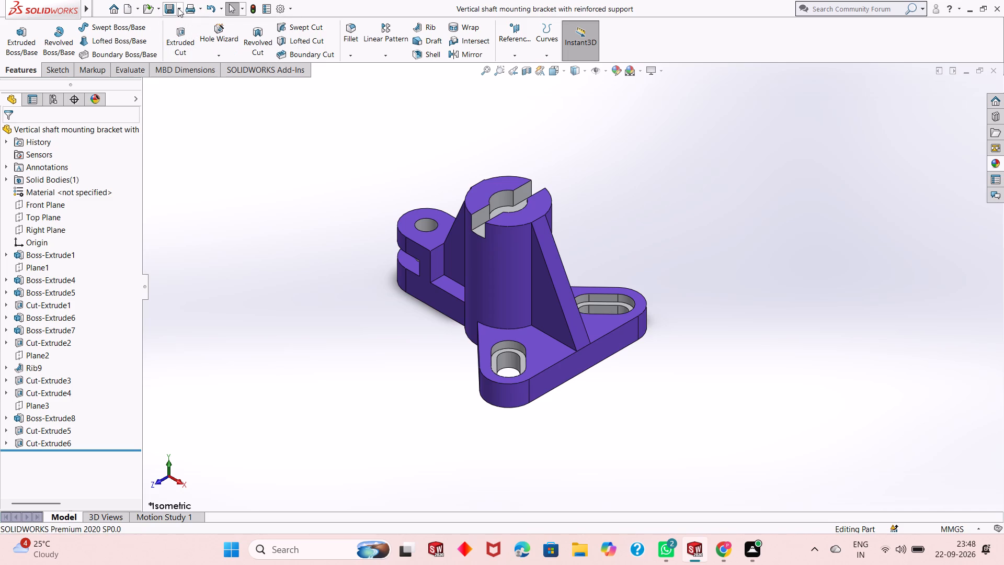
pyautogui.click(178, 8)
pyautogui.click(185, 40)
pyautogui.click(523, 295)
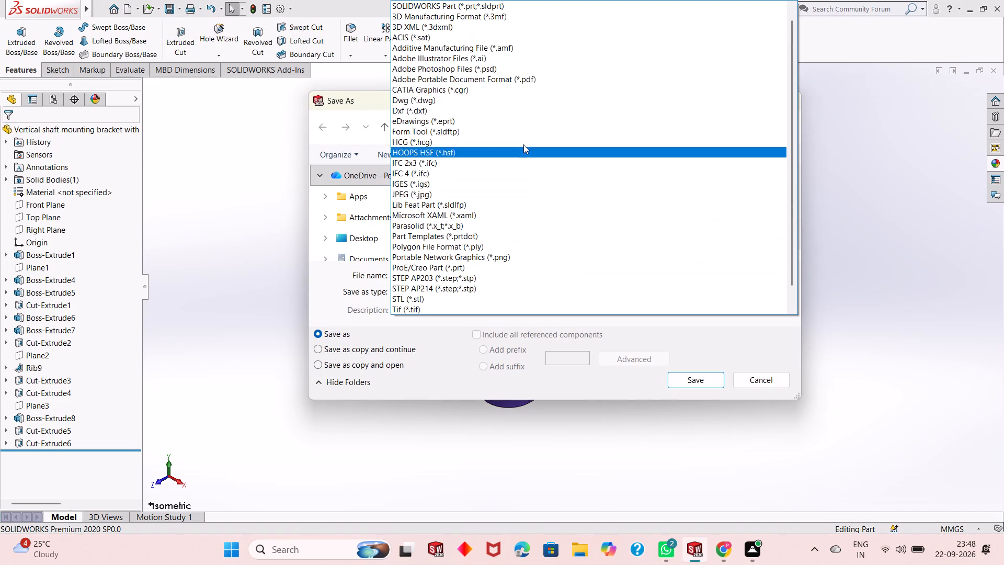
pyautogui.click(534, 73)
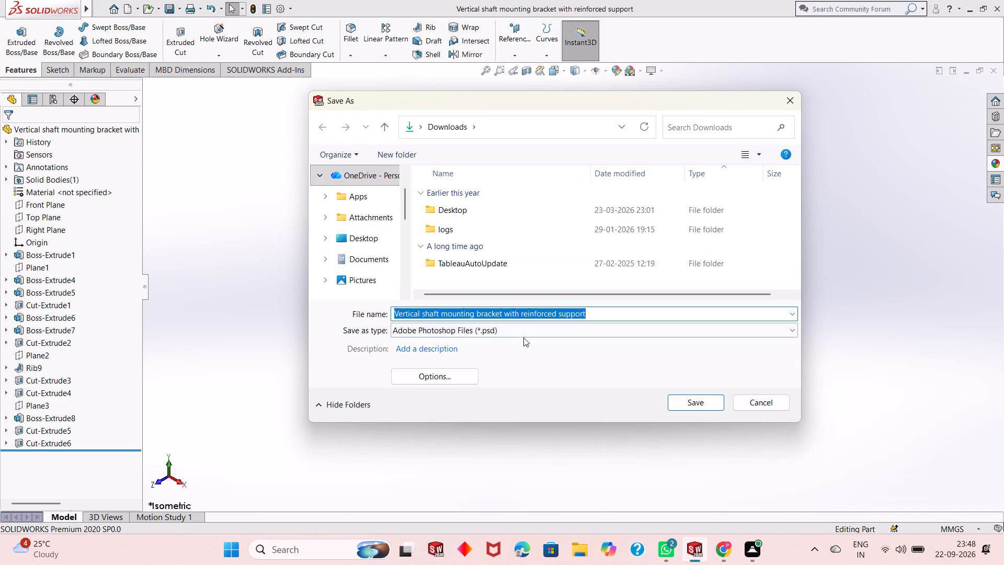
pyautogui.click(521, 331)
pyautogui.click(538, 71)
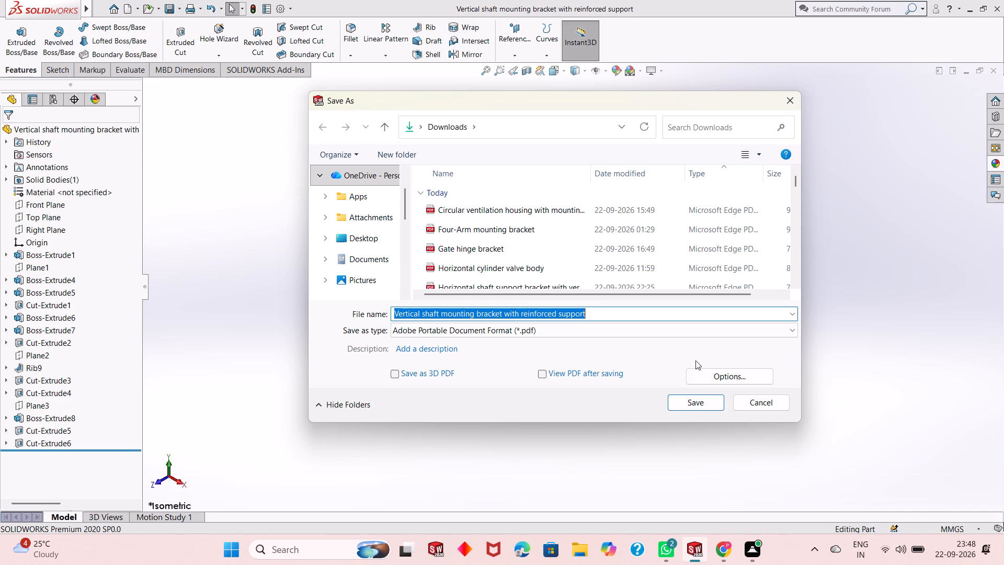
pyautogui.click(694, 408)
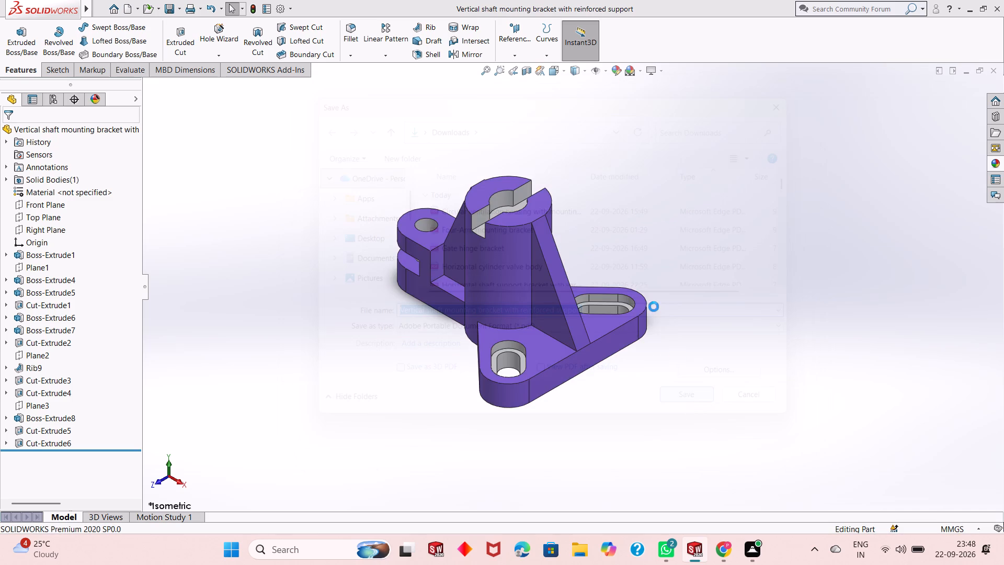